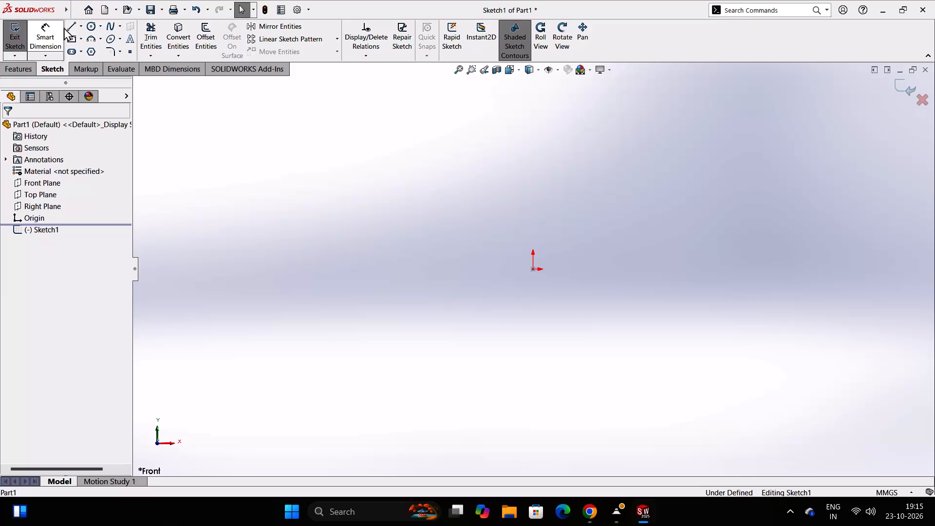
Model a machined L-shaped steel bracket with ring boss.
Sketch a closed L-shaped line profile from the origin, about 54 mm tall, with a 50 mm base and a 17 mm wide block on top.
left_click(72, 24)
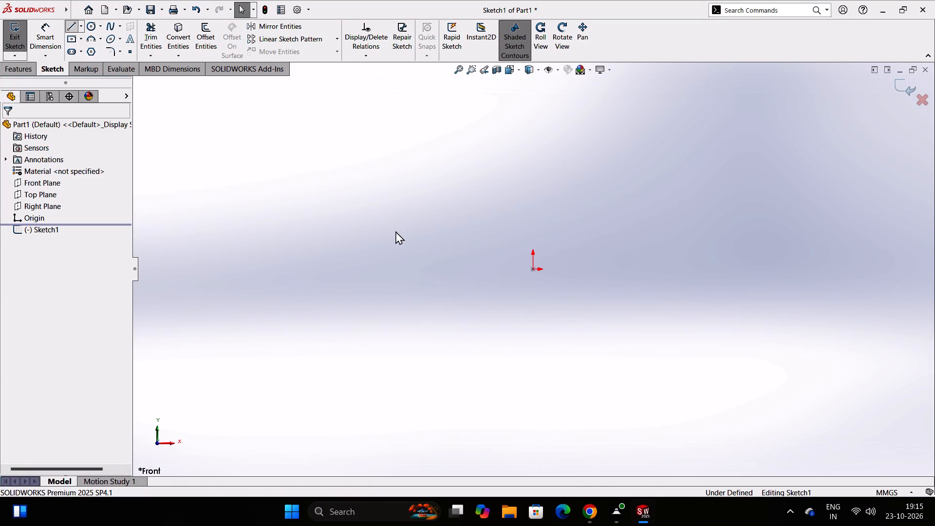
left_click(533, 270)
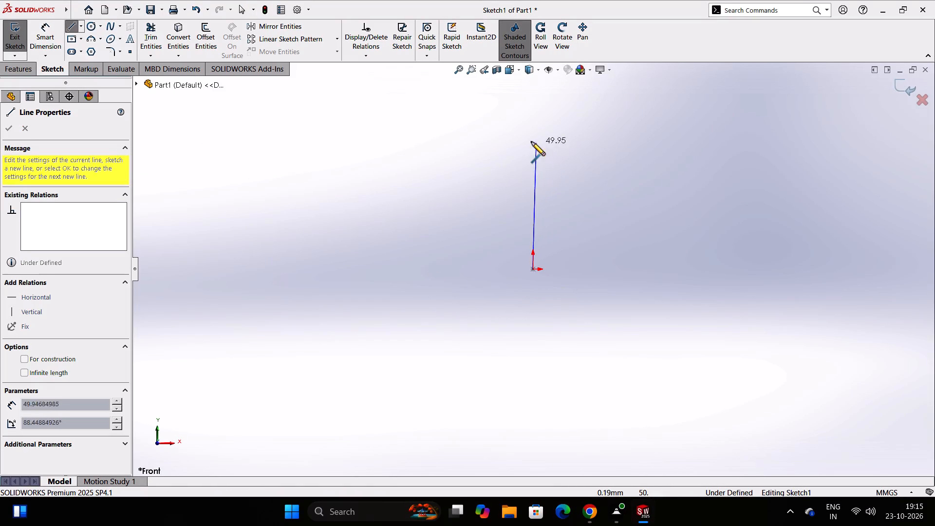
left_click(531, 134)
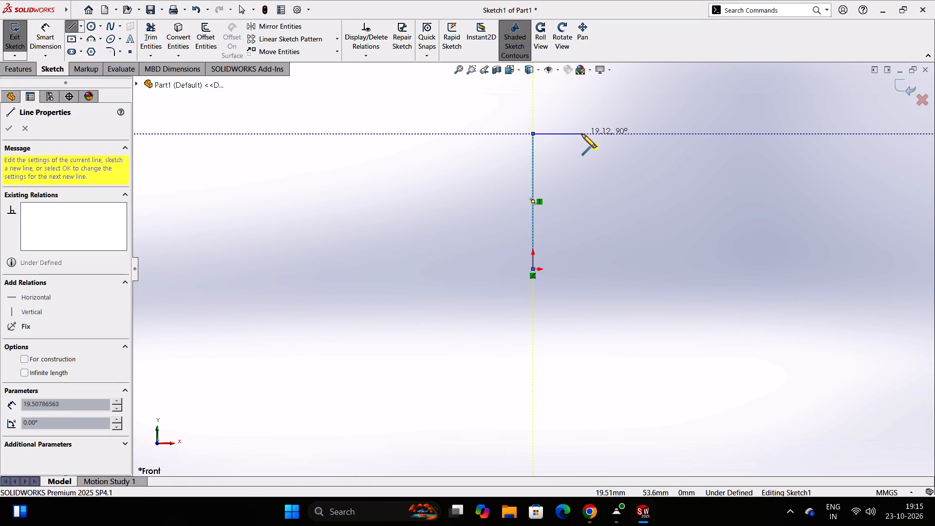
left_click(576, 134)
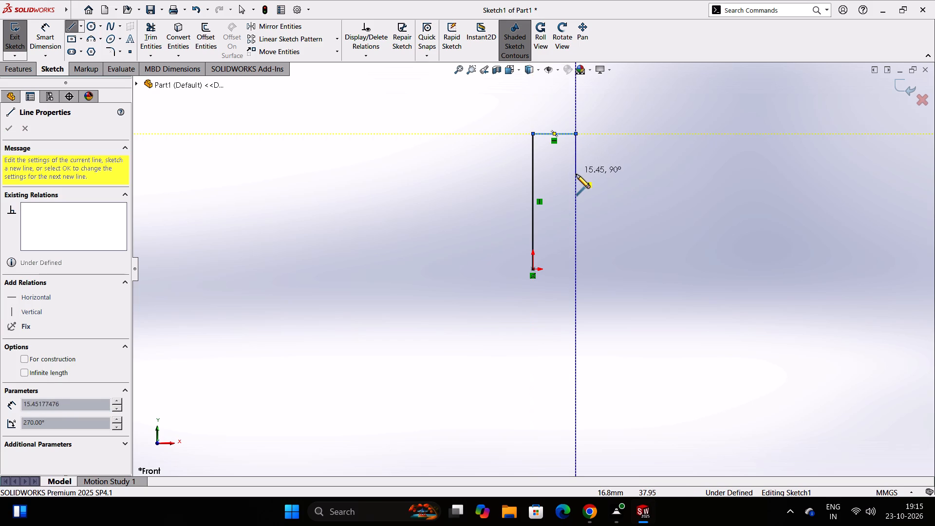
left_click(577, 175)
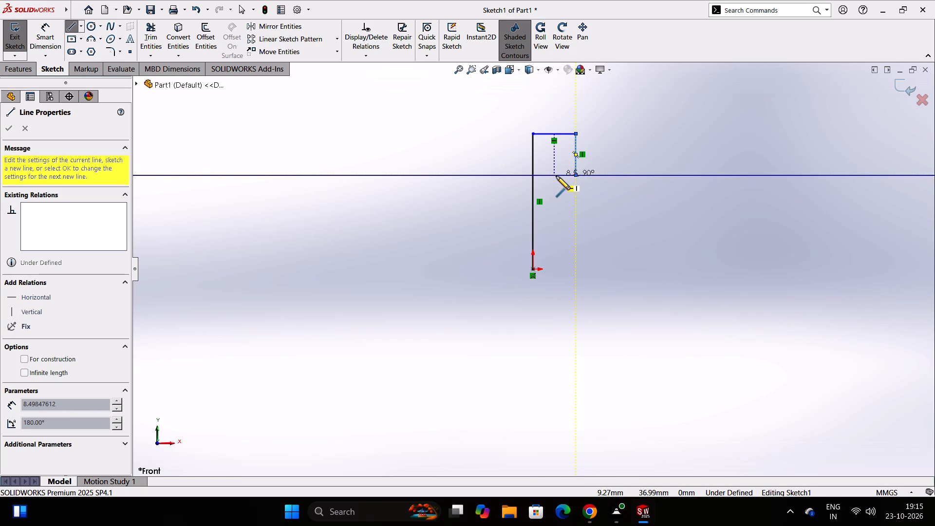
left_click(559, 175)
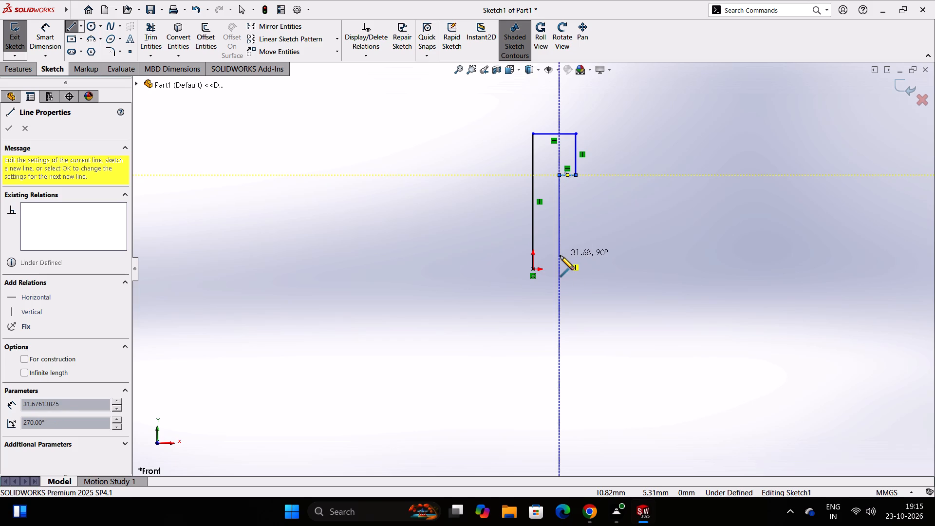
left_click(561, 253)
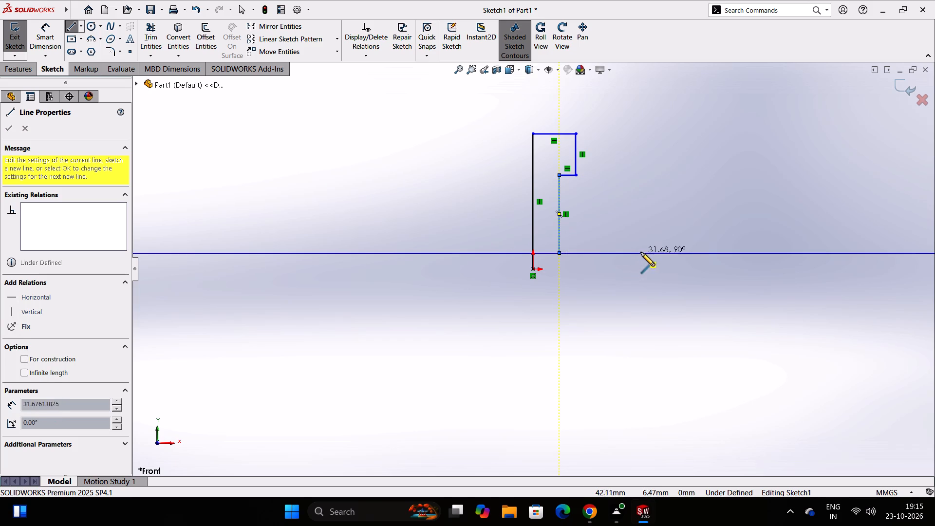
left_click(659, 253)
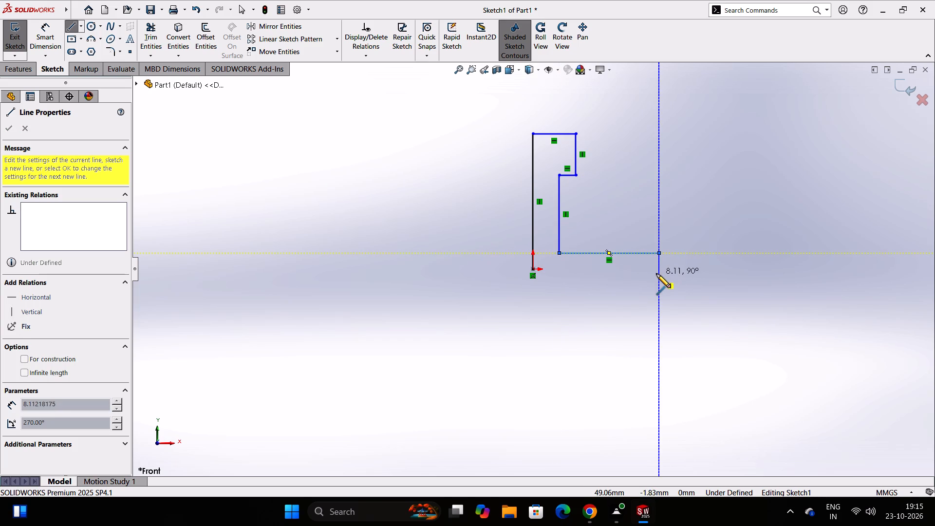
left_click(658, 270)
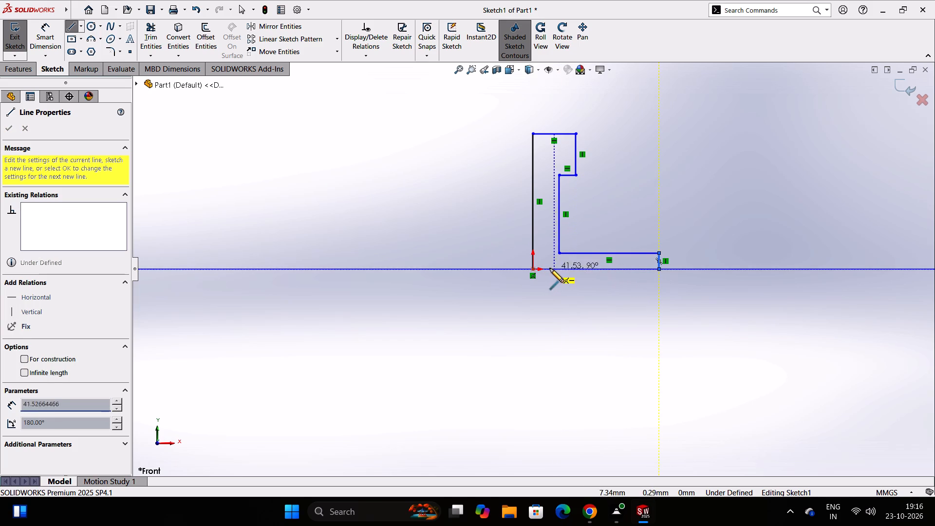
left_click(532, 270)
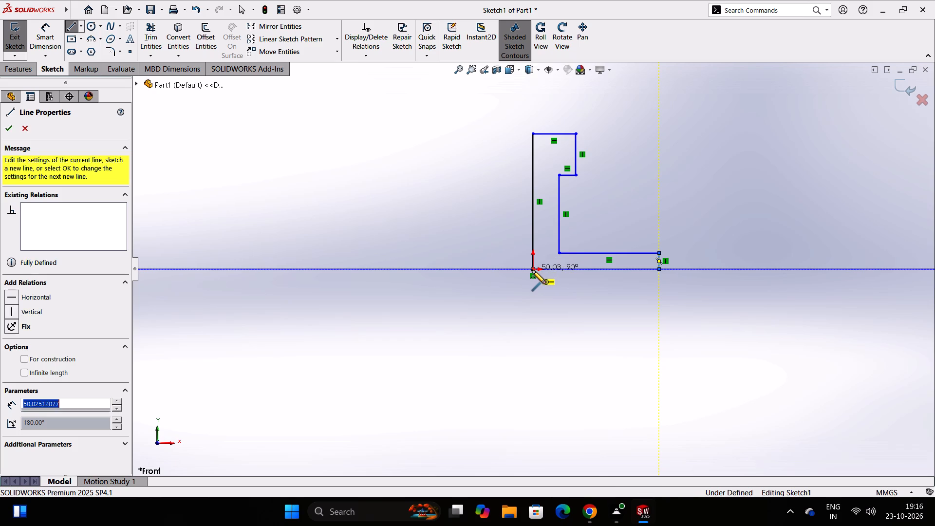
key("Escape")
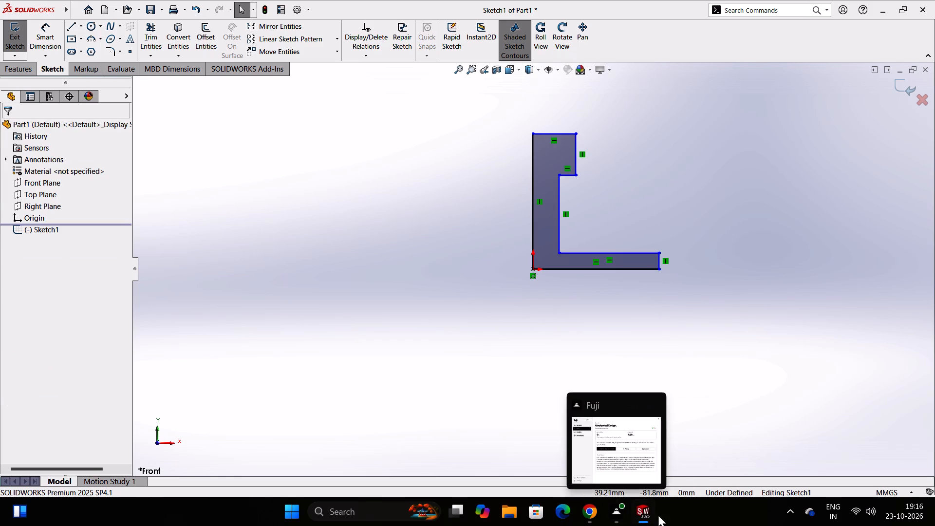
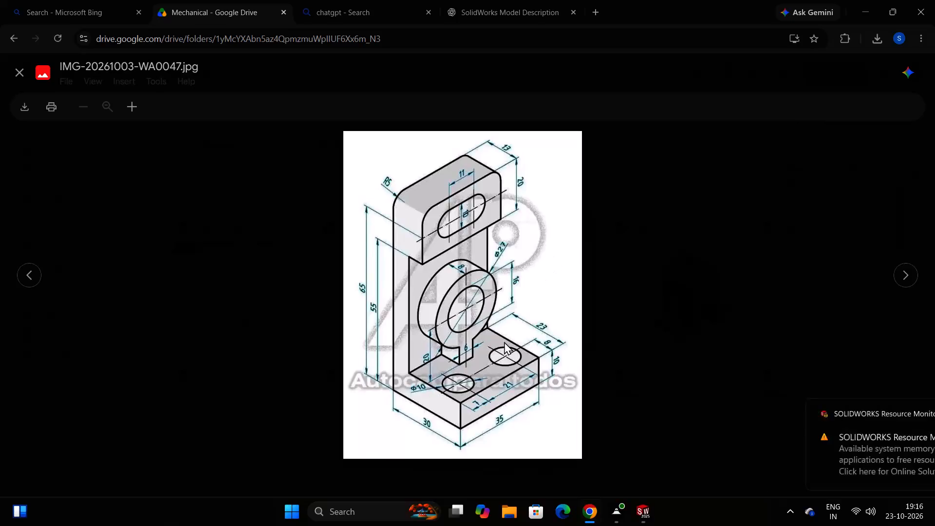
Examine the base dimensions in the reference drawing of the bracket, then return to the SOLIDWORKS sketch.
scroll(492, 344, "down", 1)
scroll(505, 374, "up", 2)
scroll(515, 417, "up", 1)
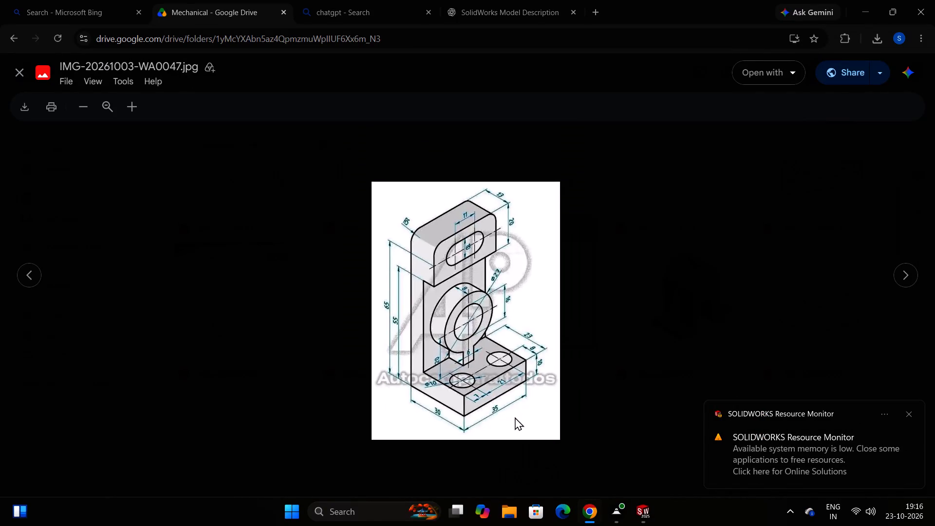
scroll(514, 412, "up", 2)
scroll(514, 363, "up", 1)
scroll(573, 288, "down", 1)
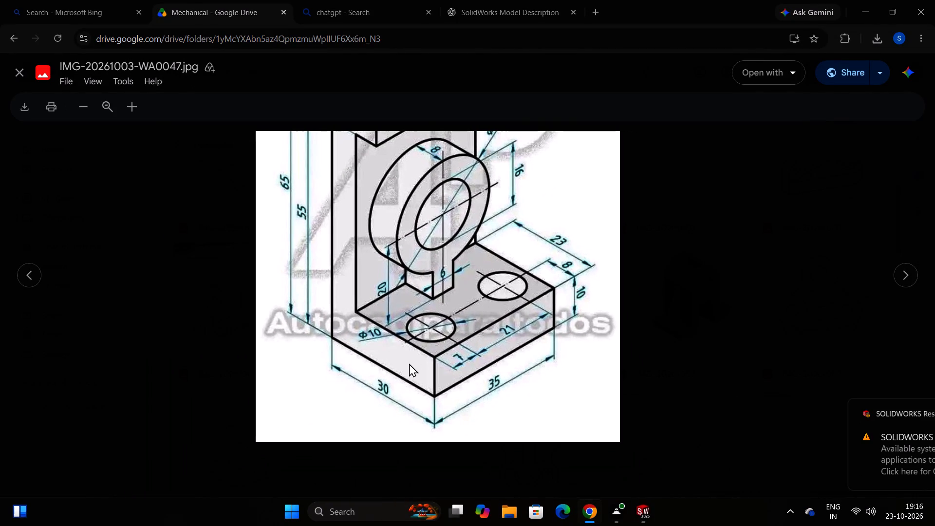
left_click(643, 516)
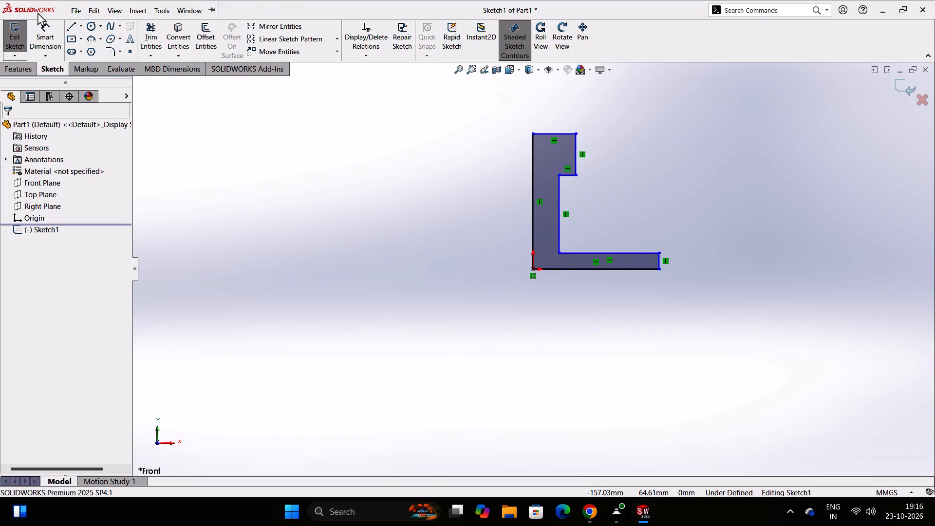
Dimension the bottom edge of the L-shaped profile to 30 mm with Smart Dimension.
left_click(42, 42)
left_click(614, 269)
left_click(600, 307)
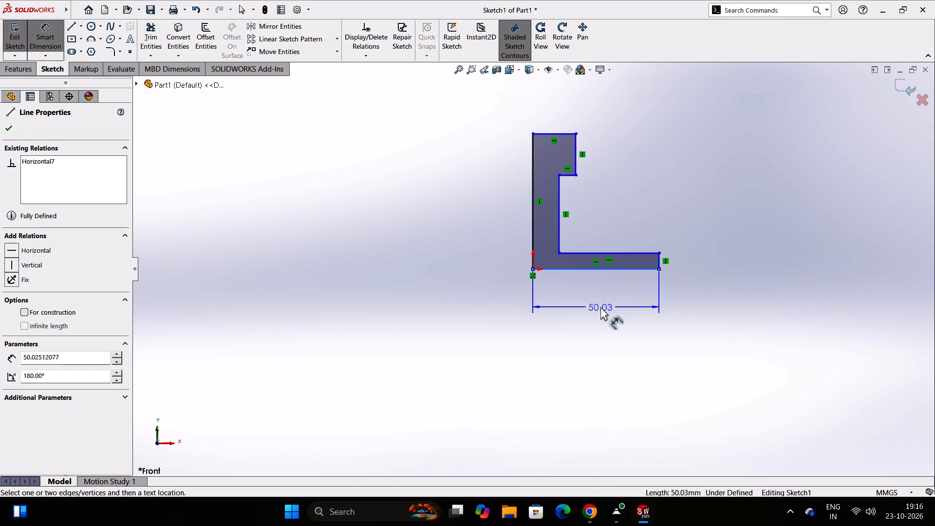
key("3")
key("0")
key("Return")
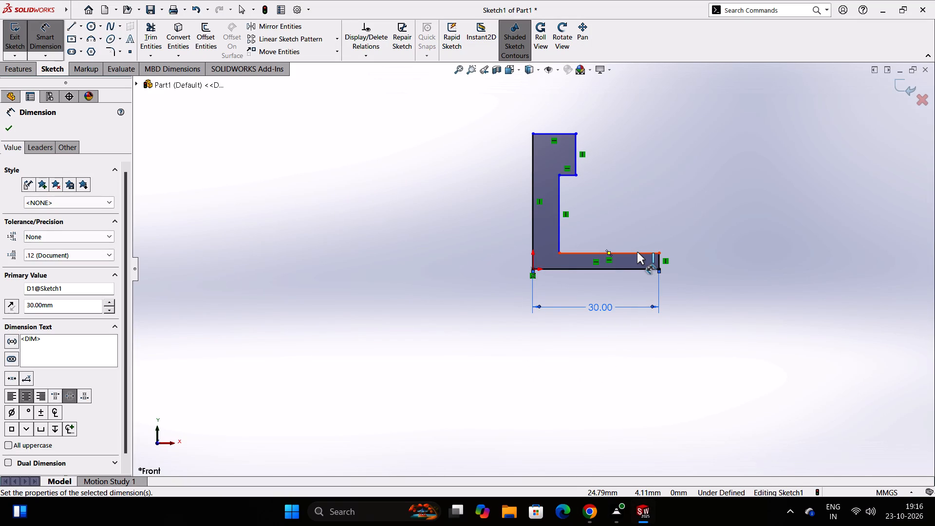
Dimension the upper edge of the profile's base to 23 mm.
left_click(637, 252)
left_click(604, 233)
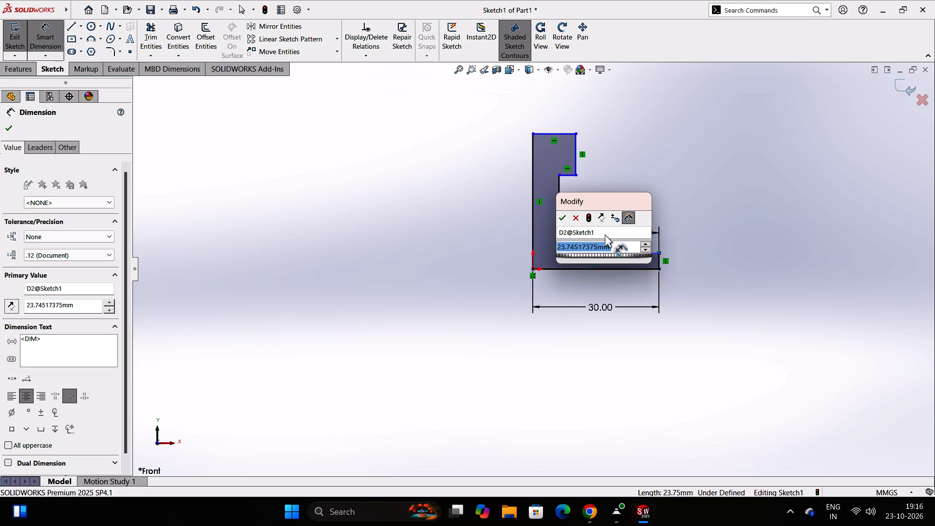
key("2")
key("3")
key("Return")
Dimension the short vertical end edge of the base to 10 mm.
left_click(659, 257)
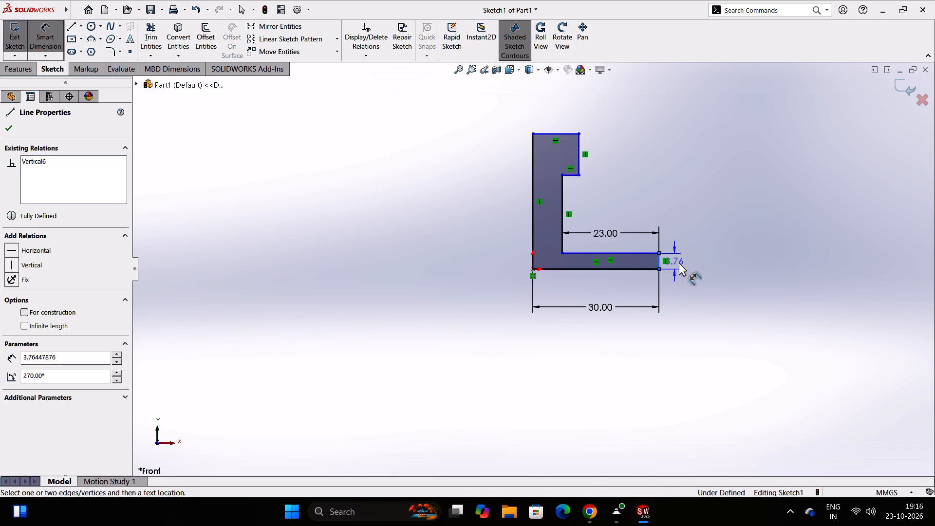
left_click(680, 262)
type("10")
key("Return")
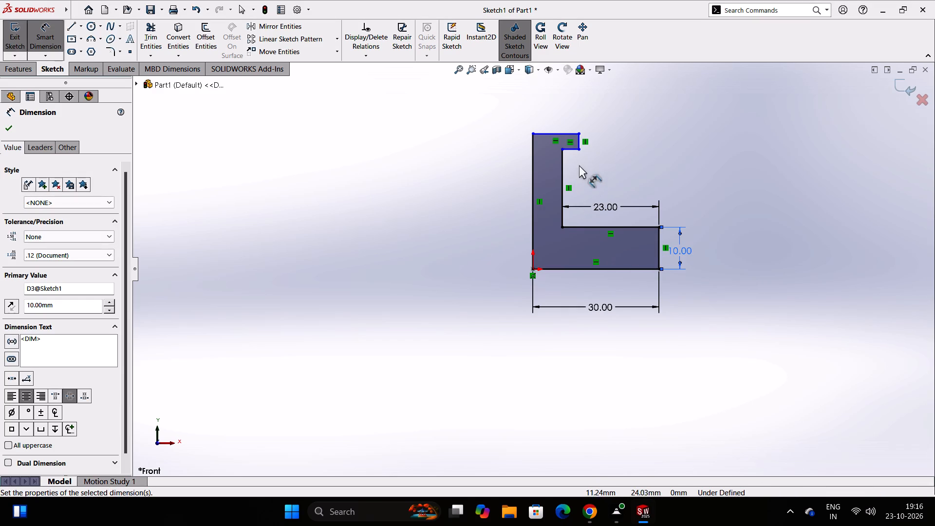
Dimension the top edge of the profile's upper block to 13 mm.
left_click(562, 135)
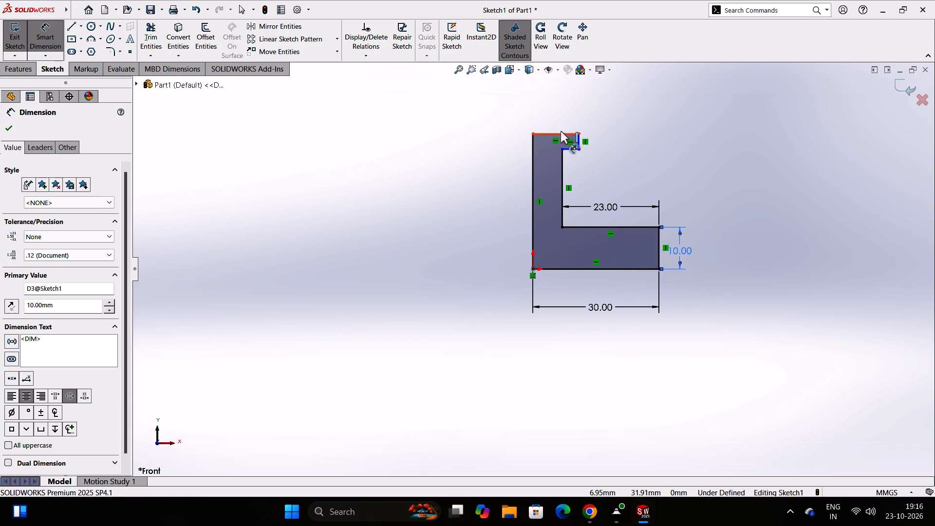
left_click(556, 117)
type("13")
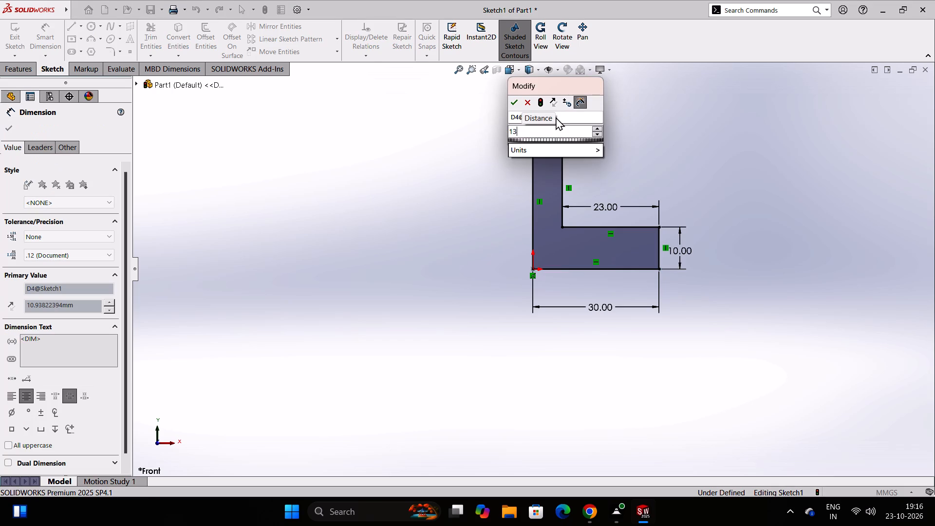
key("Return")
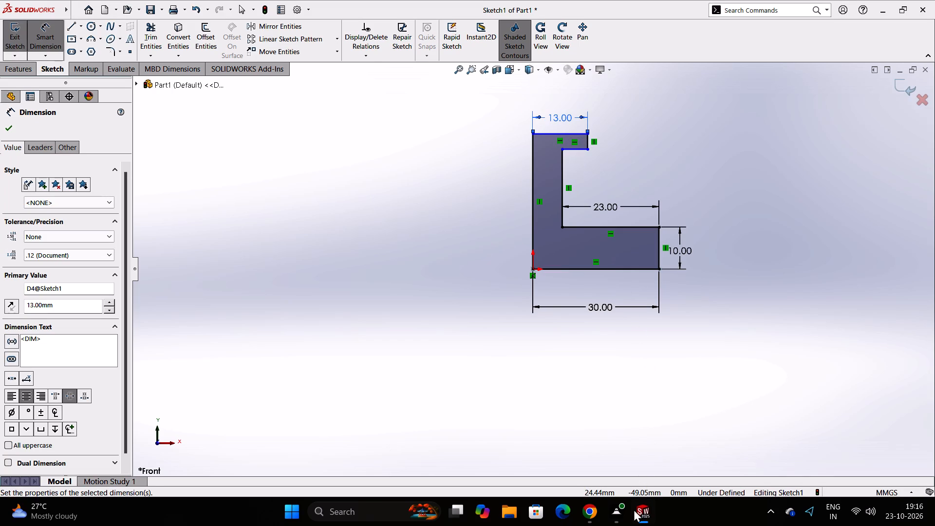
Check the height dimensions of the upright and top block in the browser's reference drawing, then return to the SOLIDWORKS sketch.
left_click(640, 516)
scroll(617, 341, "up", 1)
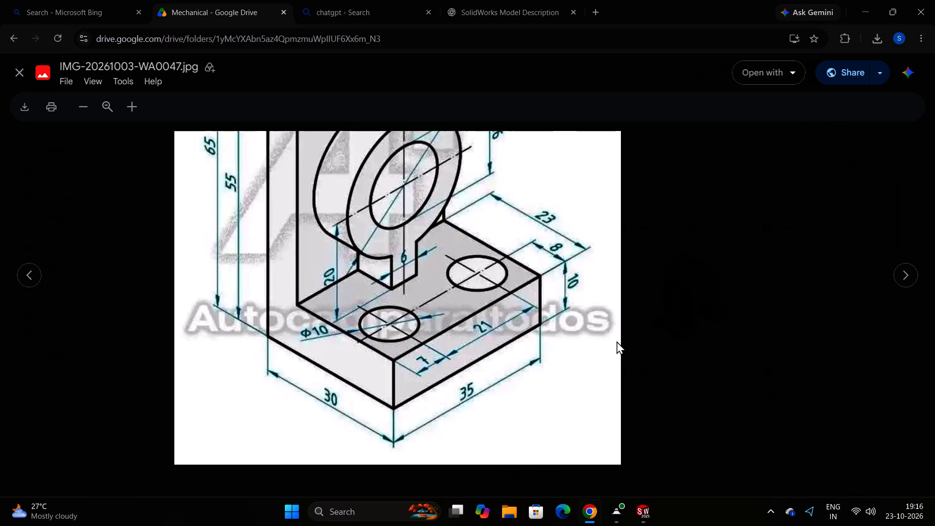
scroll(617, 341, "down", 4)
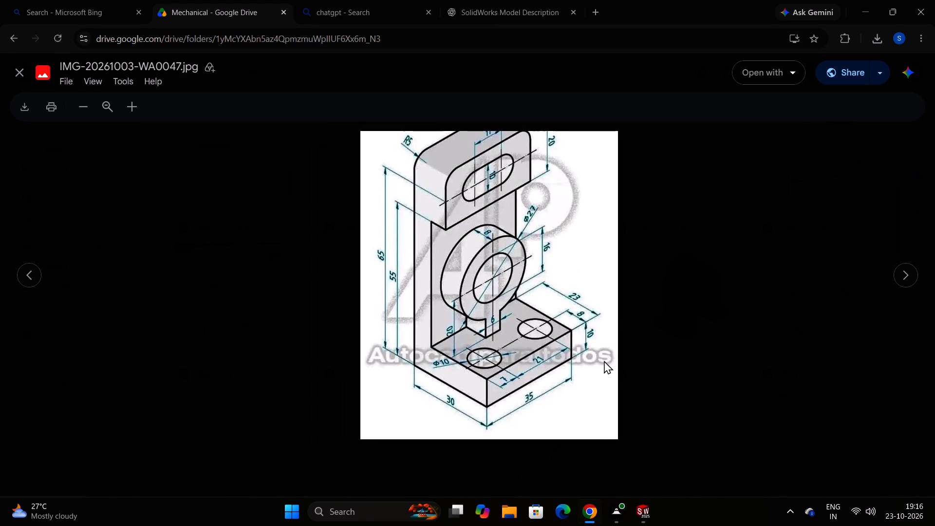
left_click(638, 520)
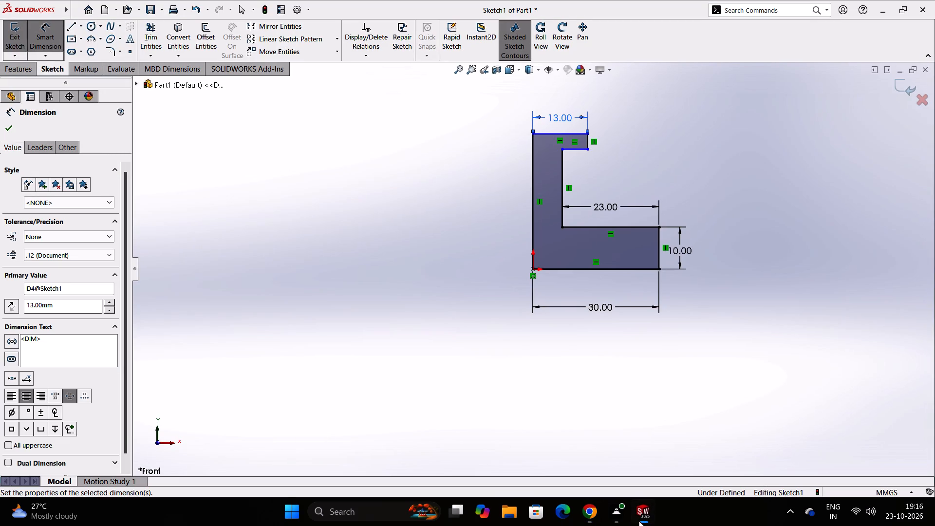
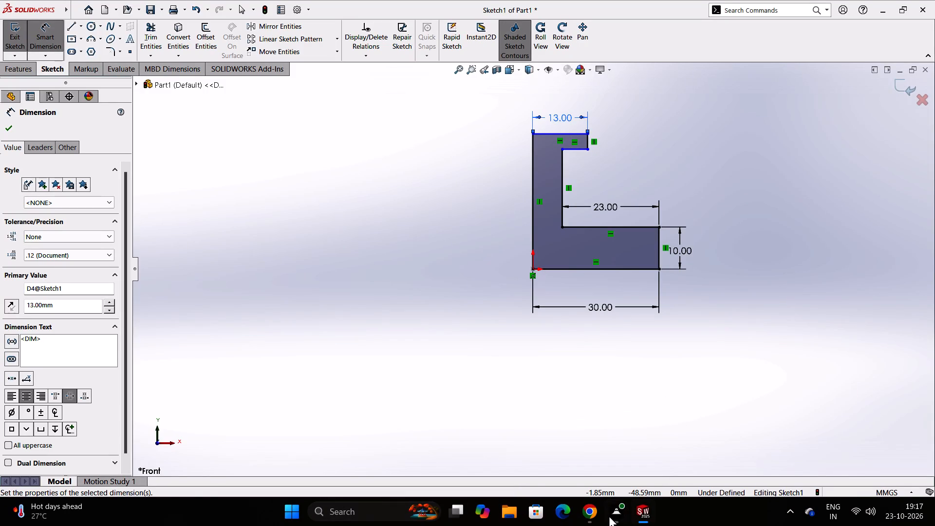
Check the heights in the browser's reference drawing and dimension the profile's long outer vertical edge to 75 mm in SOLIDWORKS.
left_click(638, 512)
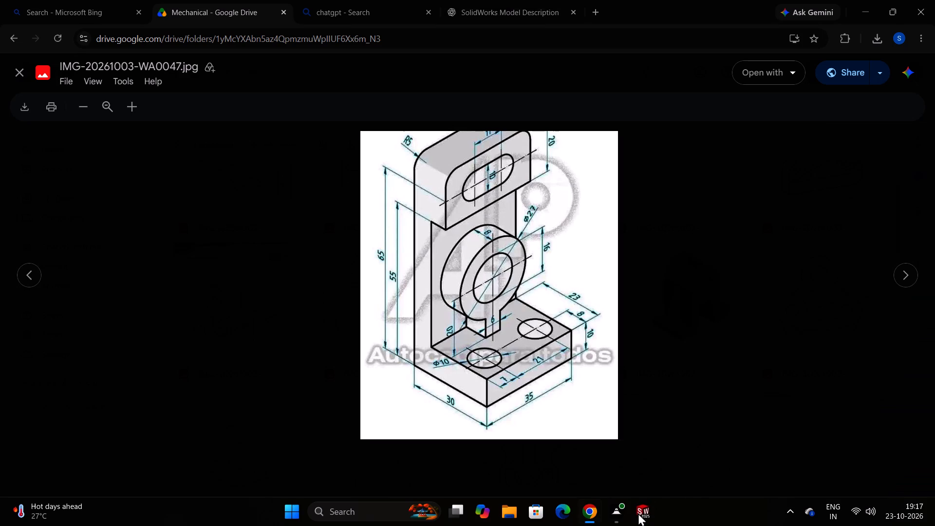
scroll(665, 378, "up", 1)
scroll(665, 380, "down", 3)
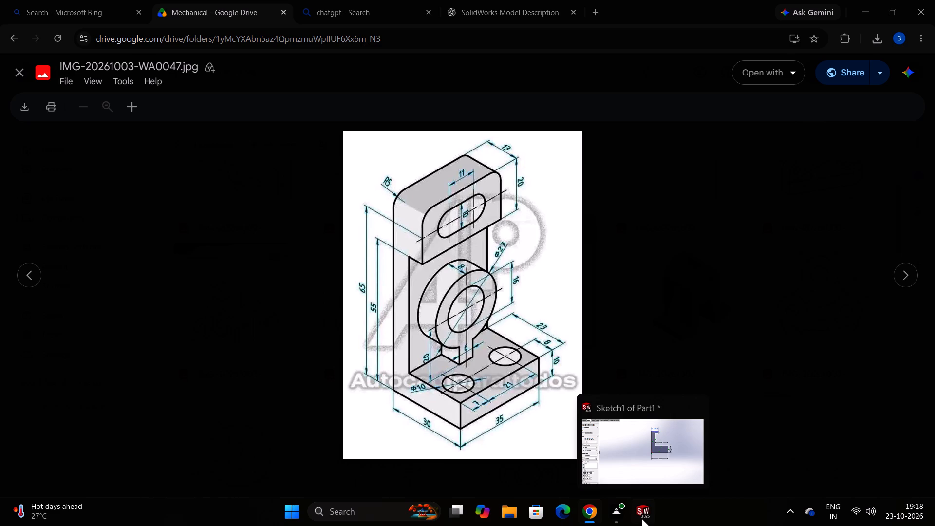
left_click(641, 517)
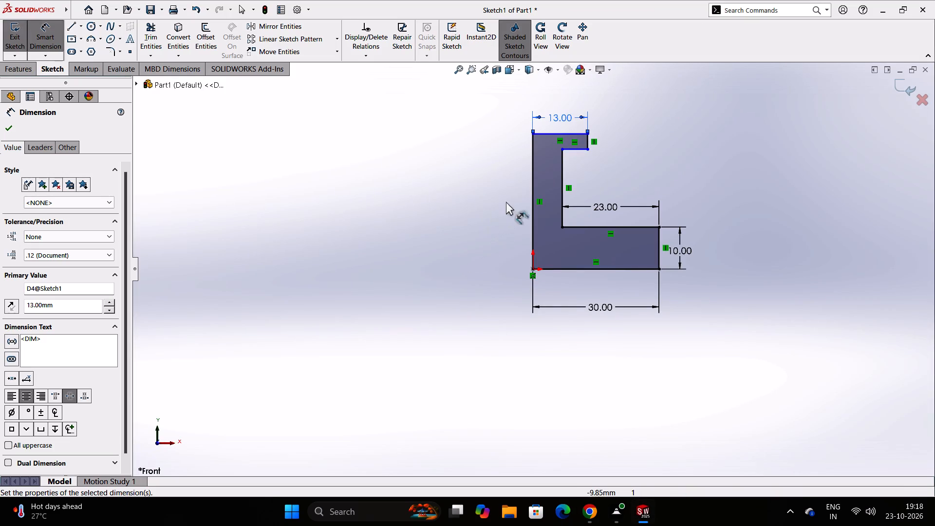
left_click(535, 206)
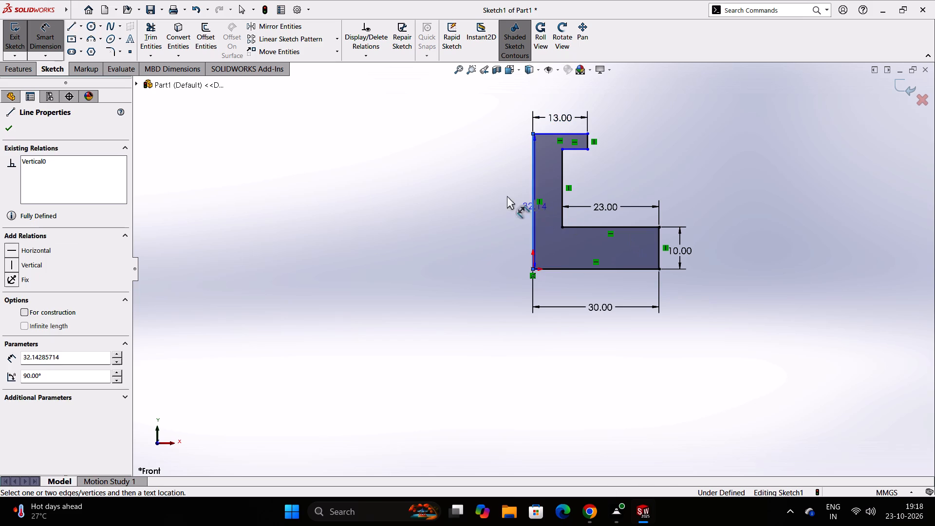
left_click(486, 193)
type("75")
key("Return")
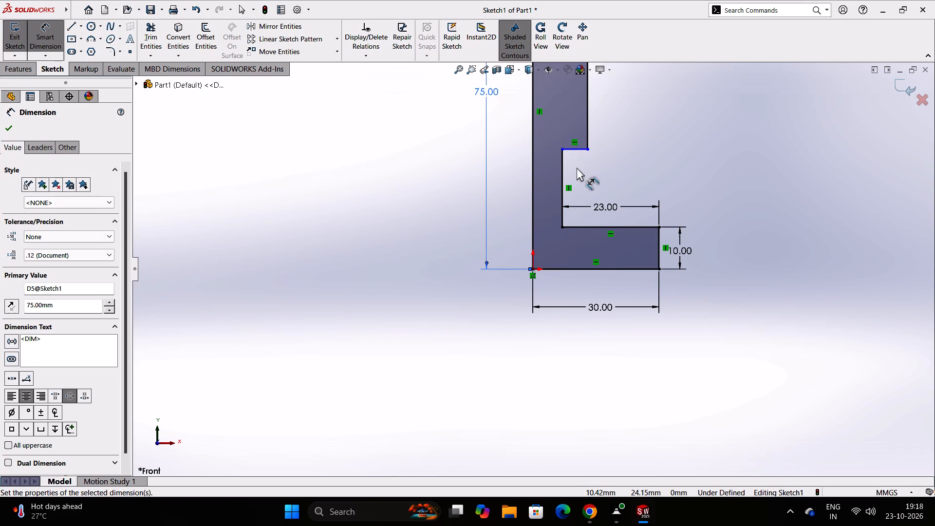
Dimension the height from the profile's bottom edge to the underside of the upper block to 55 mm.
scroll(577, 168, "up", 3)
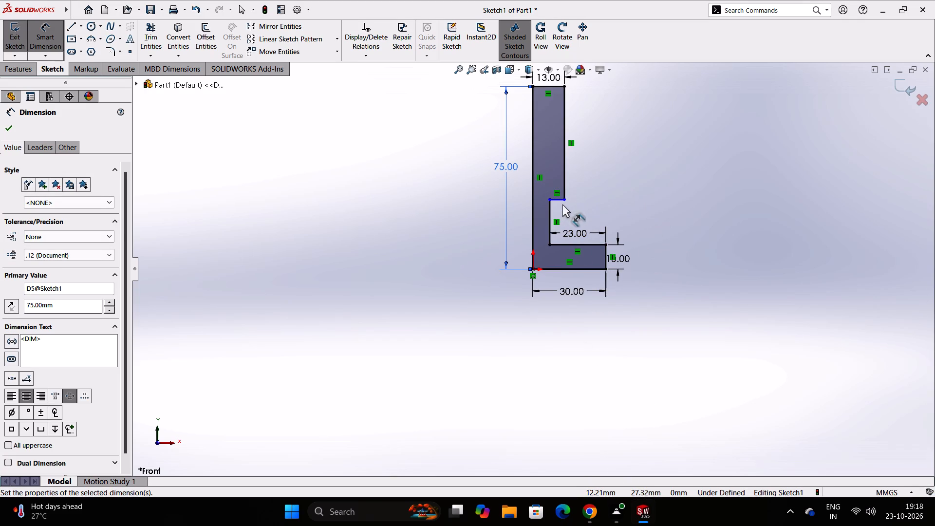
left_click(562, 199)
left_click_drag(565, 266, 559, 263)
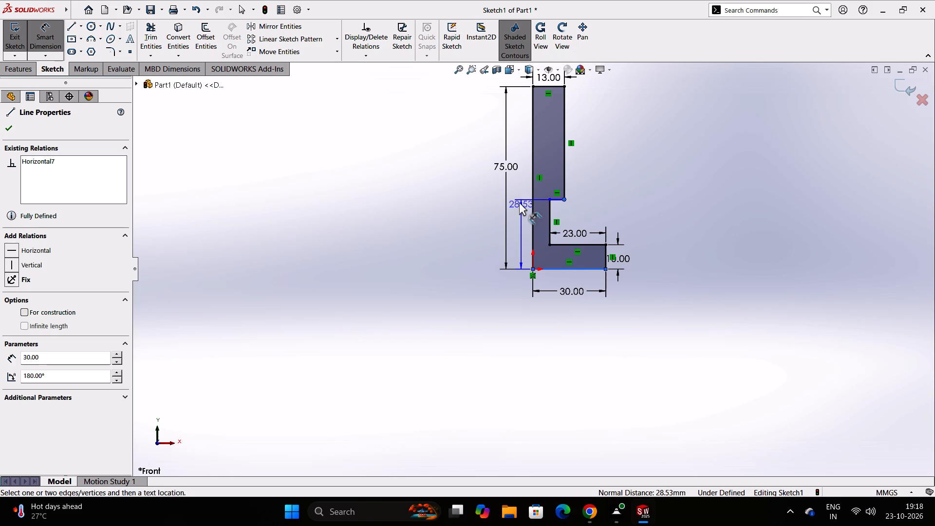
left_click(519, 227)
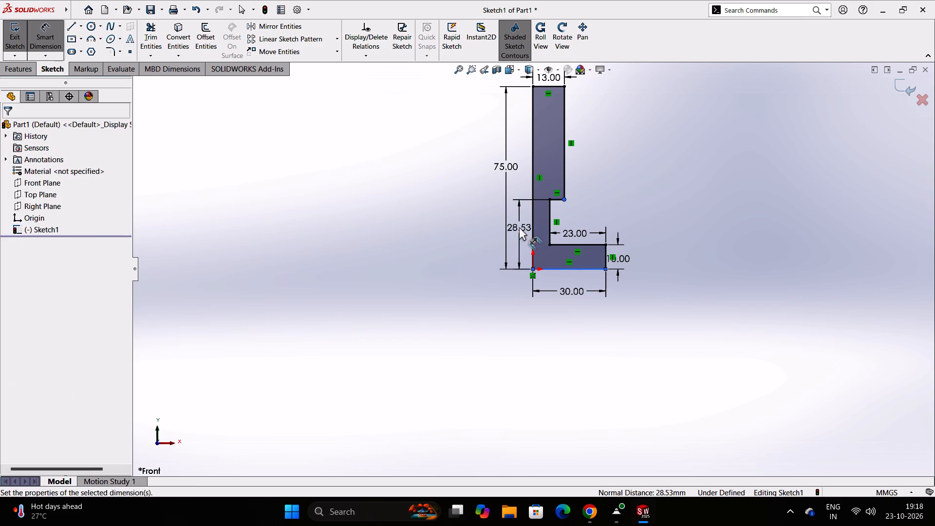
type("55")
key("Return")
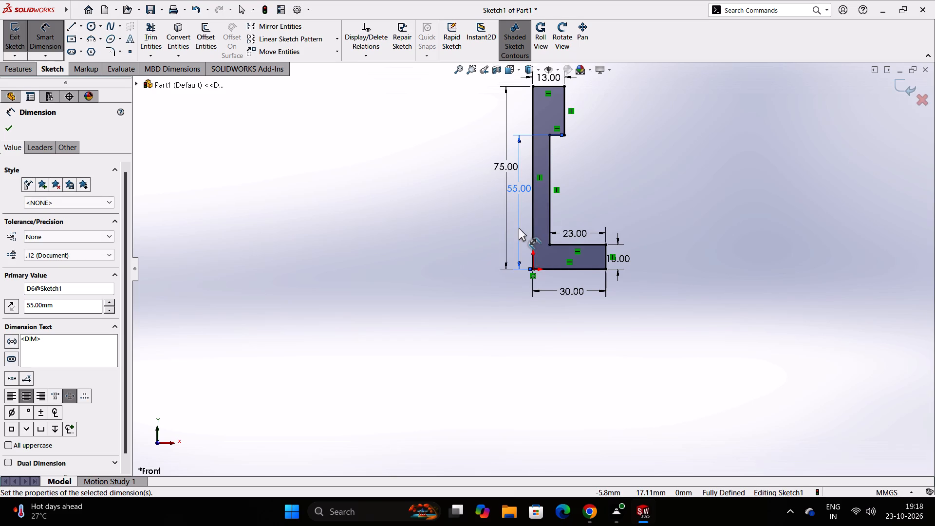
Compare the dimensioned profile with the browser's reference drawing and look up the bracket's width, returning to SOLIDWORKS.
left_click(638, 523)
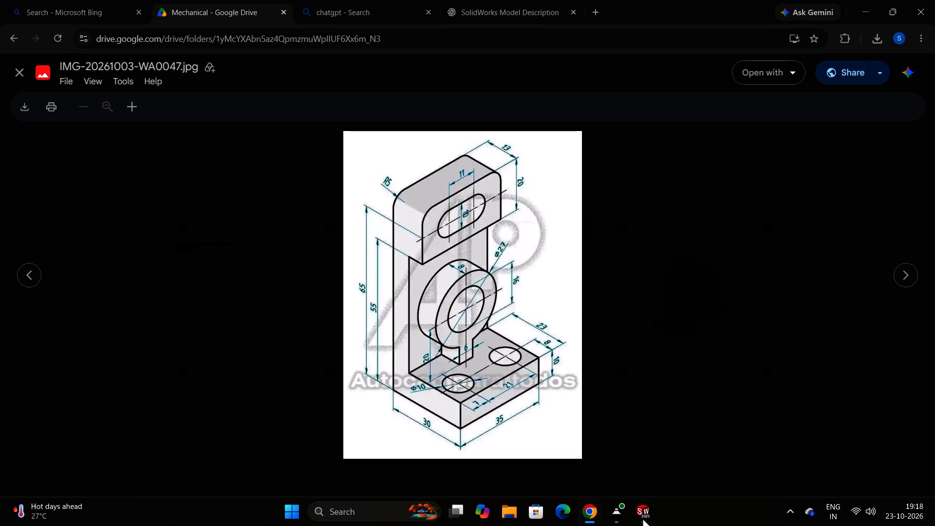
left_click(642, 518)
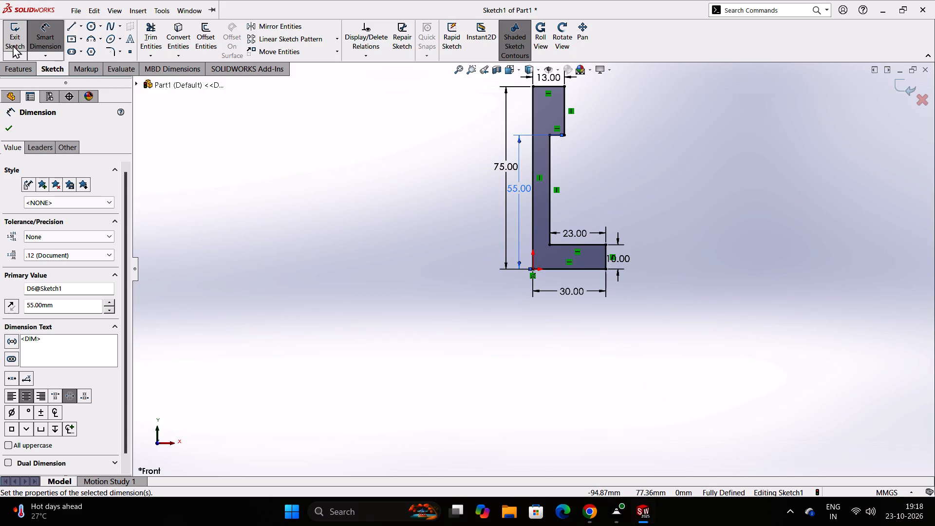
middle_click(584, 338)
middle_click(584, 338)
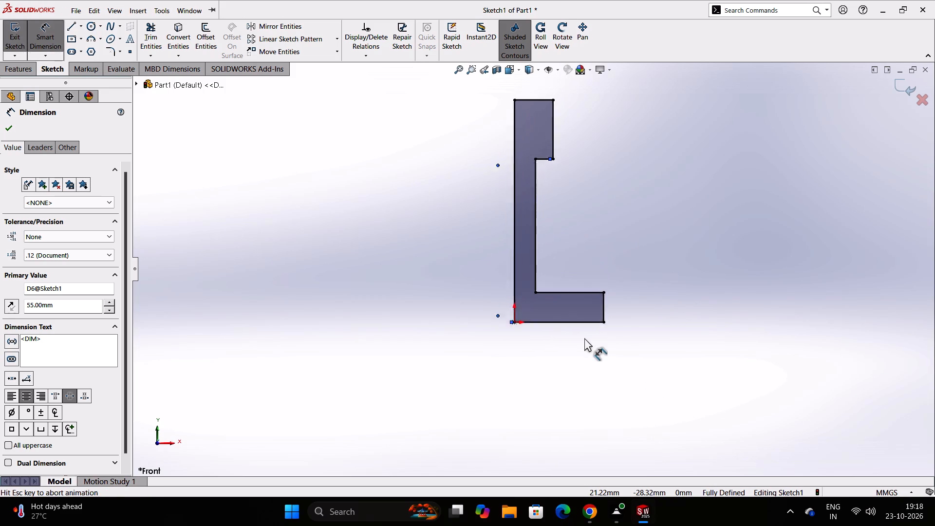
left_click(643, 516)
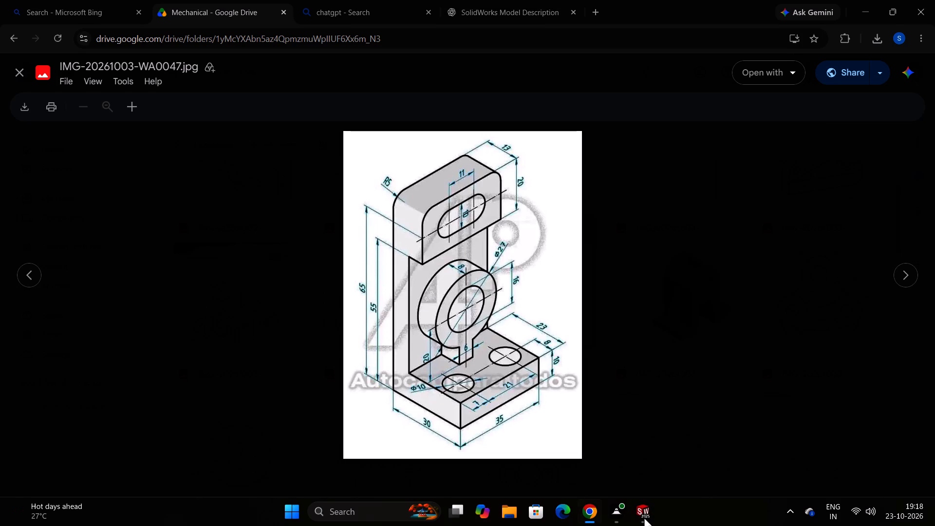
left_click(644, 517)
left_click(644, 517)
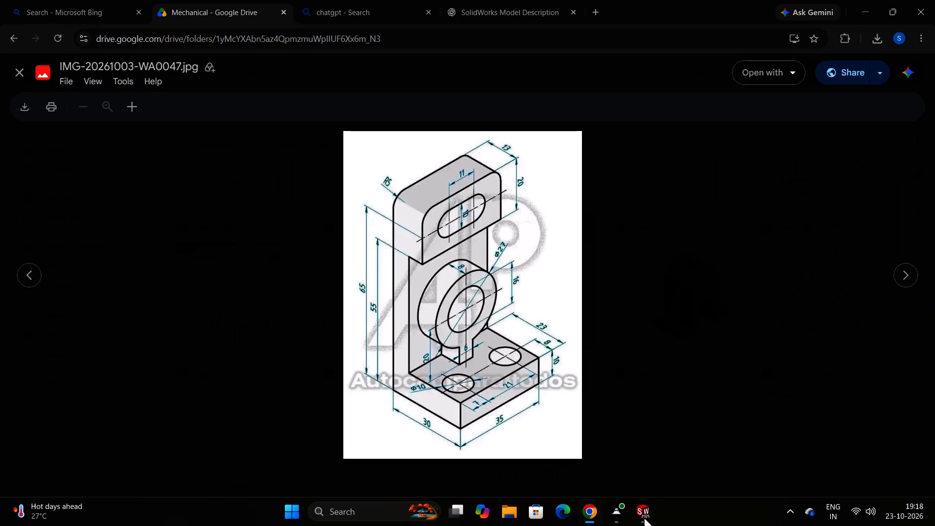
left_click(644, 517)
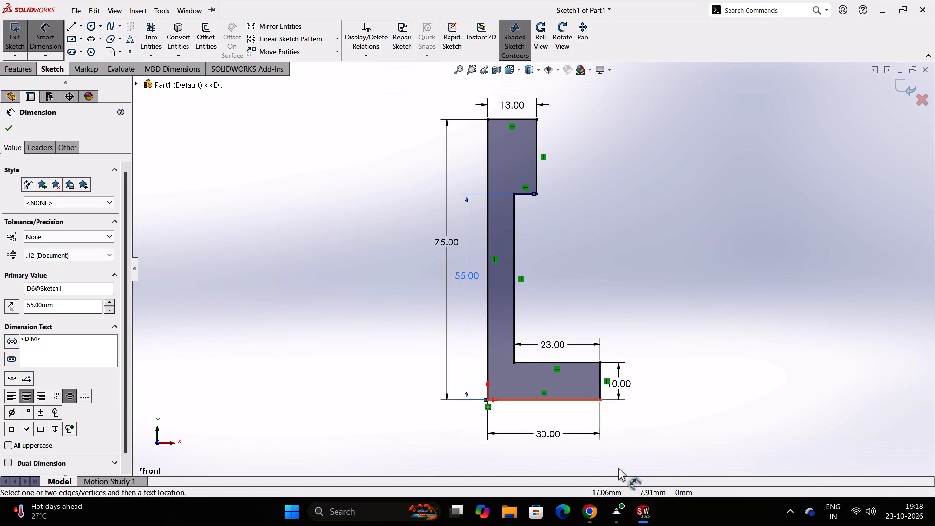
left_click(636, 513)
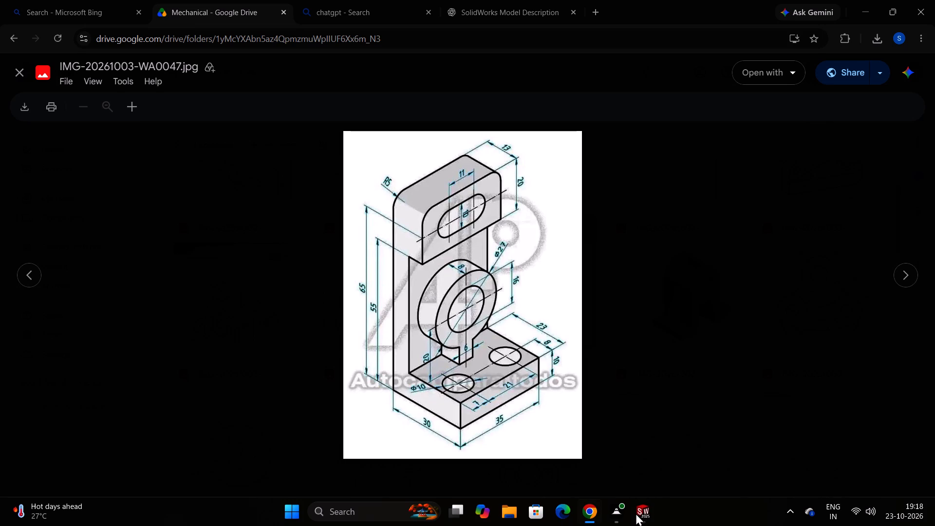
left_click(636, 513)
Extrude the L-shaped profile as a 35 mm blind boss in the reversed direction, behind the Front Plane.
left_click(19, 62)
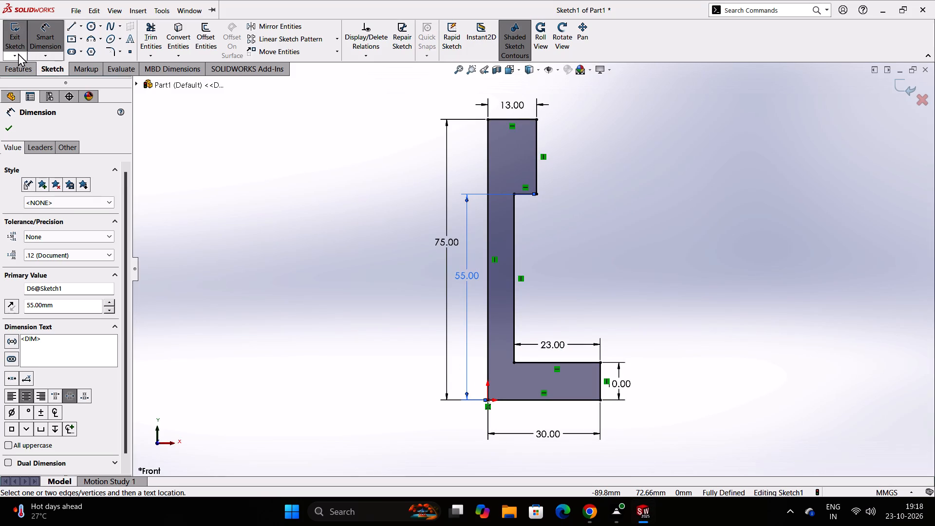
left_click(20, 69)
left_click(18, 43)
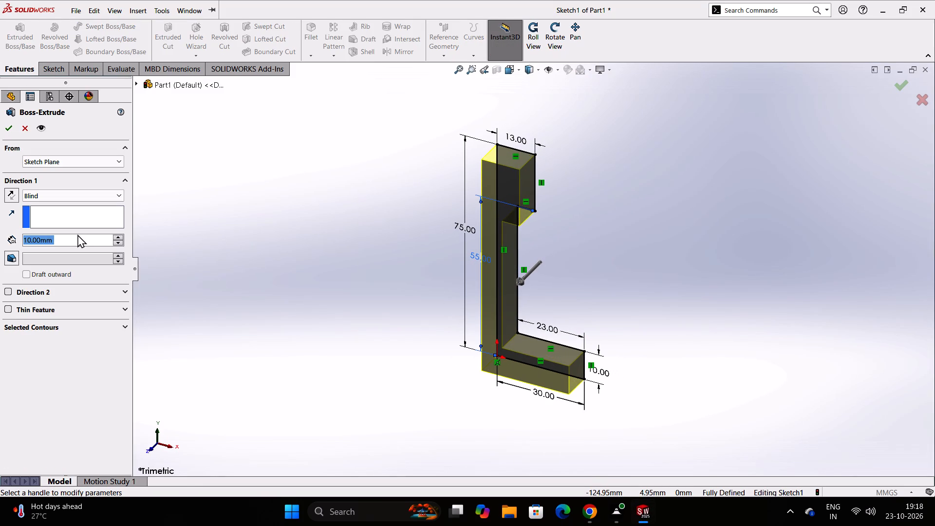
type("35")
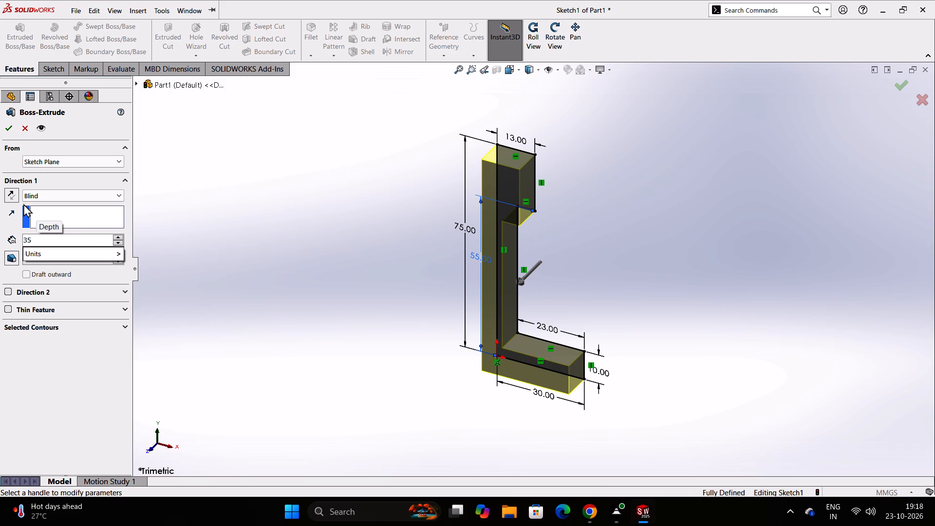
left_click(12, 196)
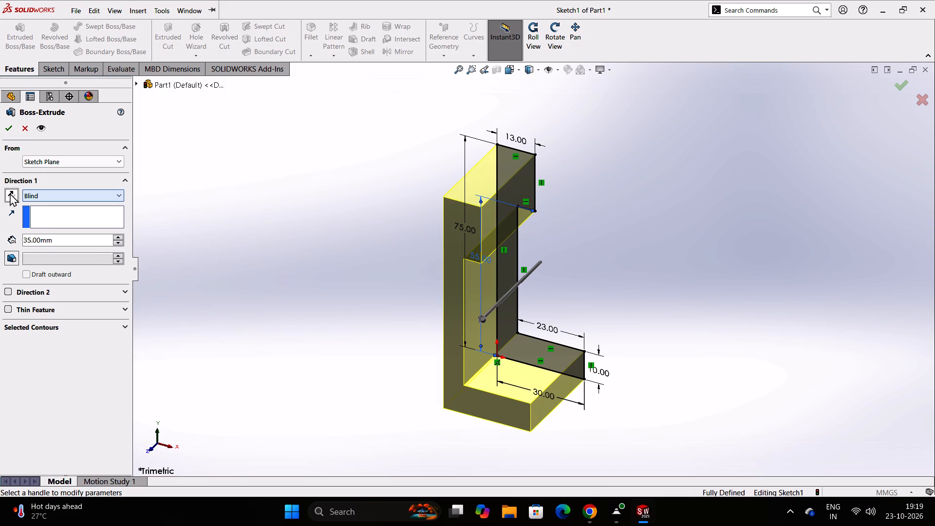
left_click(9, 193)
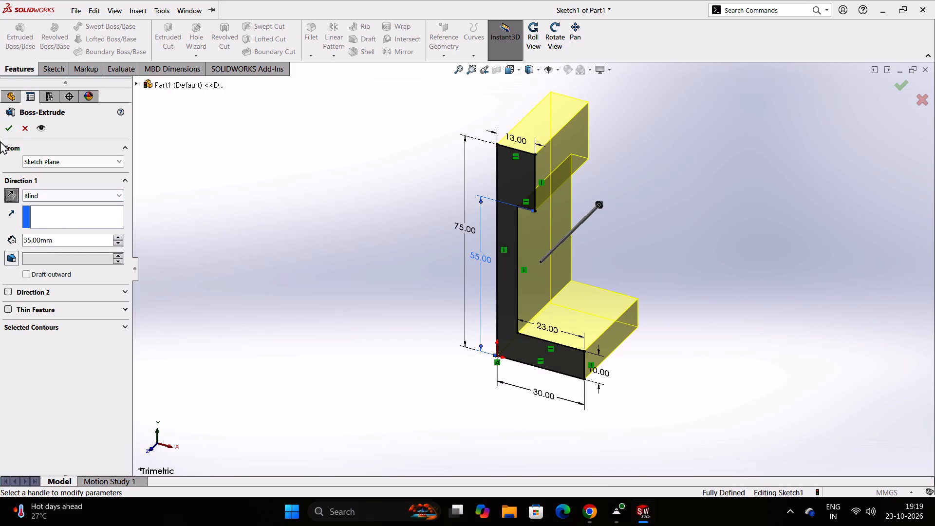
left_click(9, 126)
Consult the reference drawing and sketch two circles, about 5.4 mm and 9.2 mm in diameter, on the base's upper face.
middle_click_drag(357, 334, 337, 326)
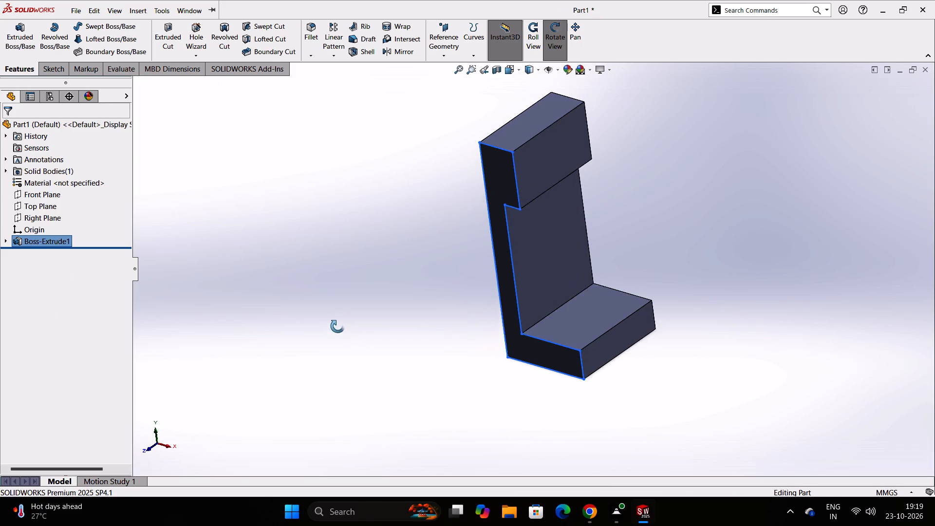
middle_click_drag(337, 326, 335, 324)
left_click(641, 519)
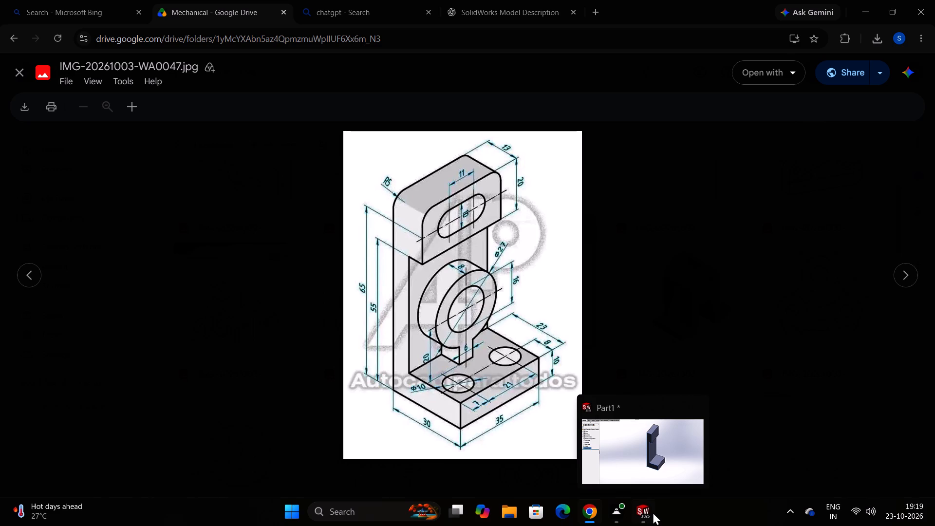
left_click(653, 512)
left_click(595, 318)
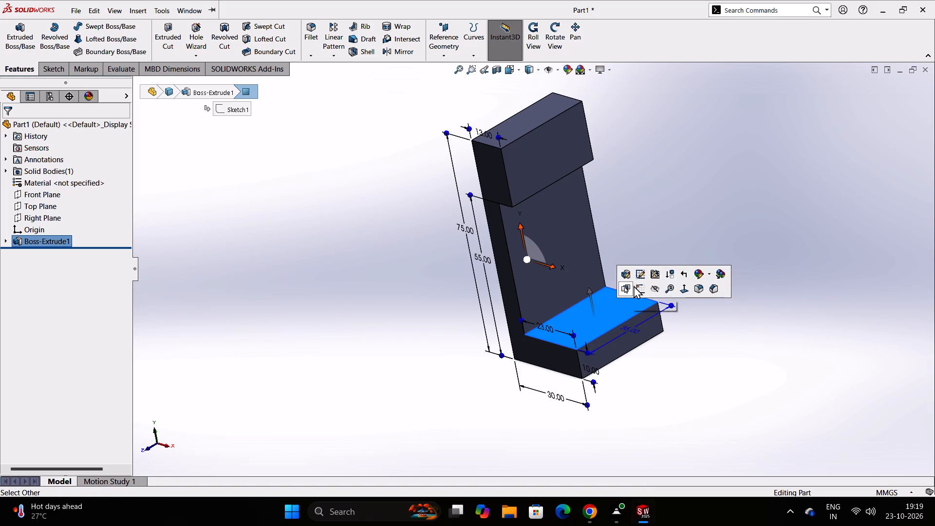
left_click(636, 289)
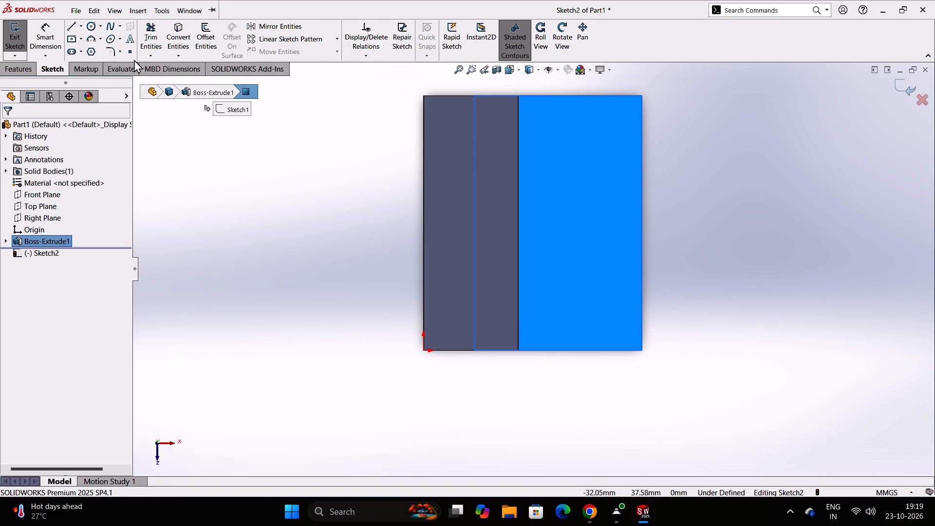
left_click(88, 28)
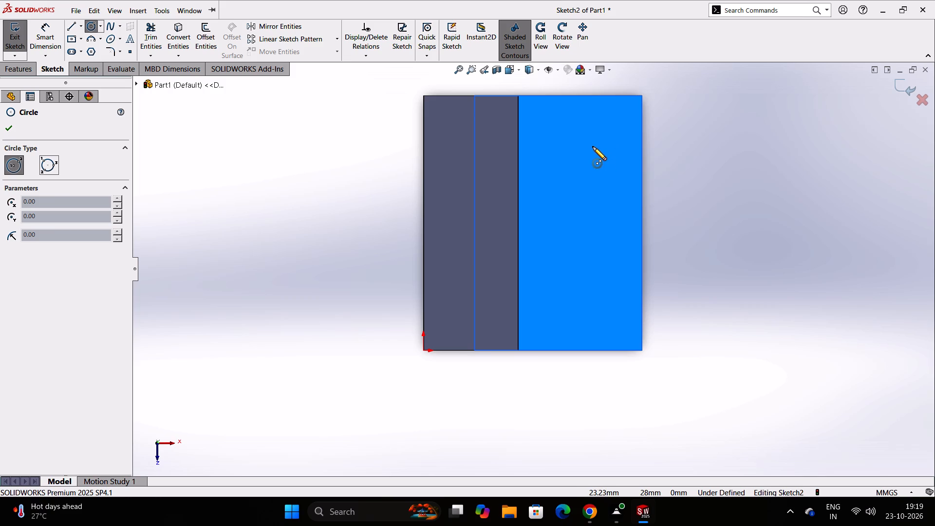
left_click(593, 147)
left_click(599, 128)
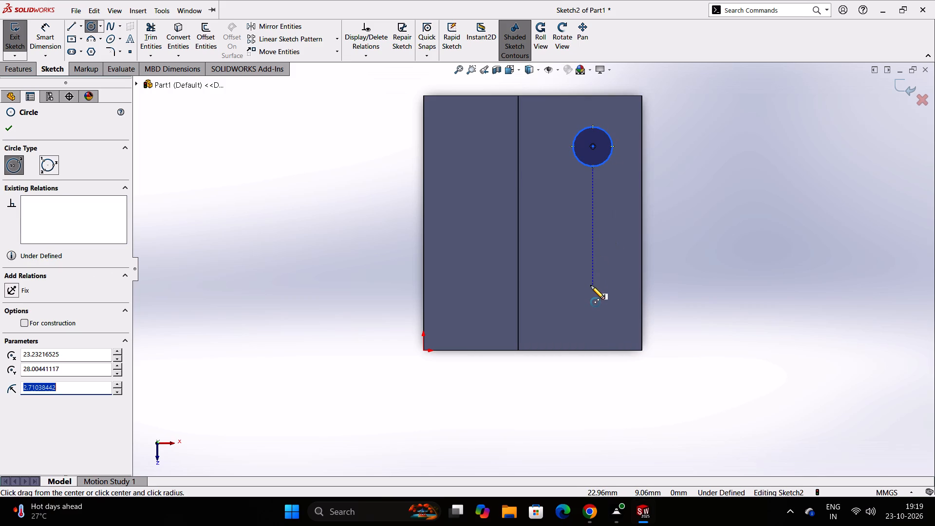
left_click(591, 285)
left_click(598, 252)
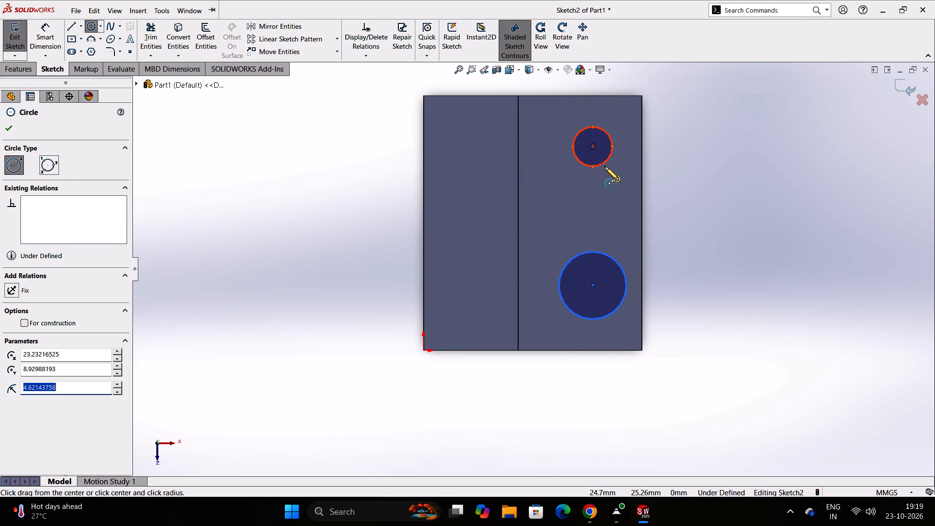
key("Escape")
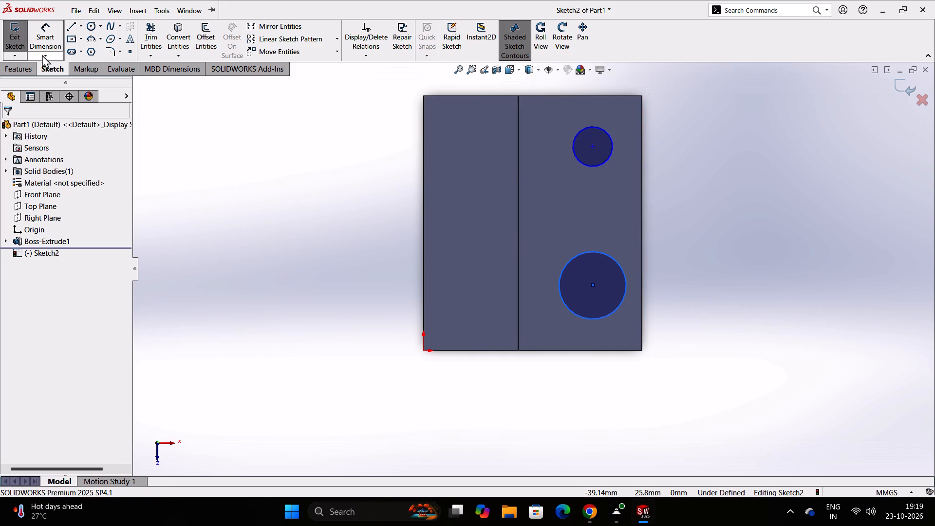
Dimension the larger circle, nearer the origin, to a diameter of 10 mm.
left_click(46, 38)
left_click(626, 274)
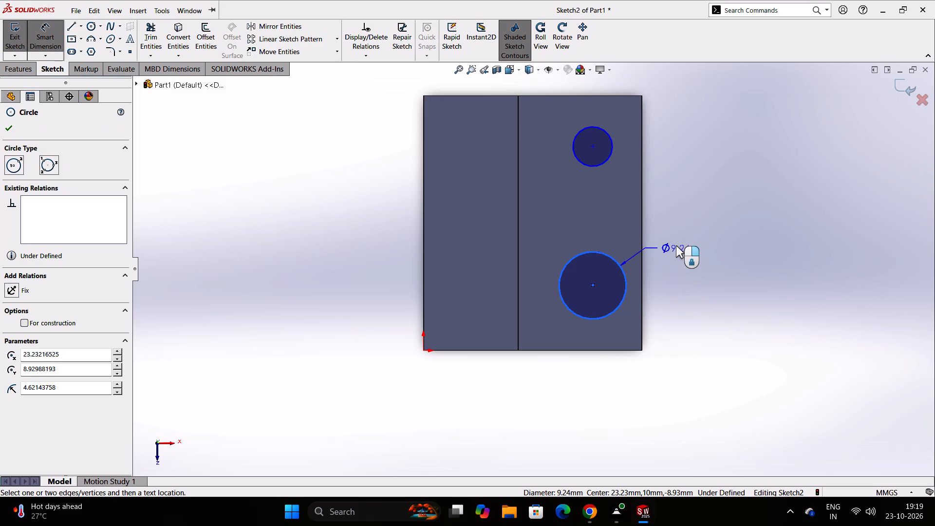
left_click(675, 240)
type("10")
key("Return")
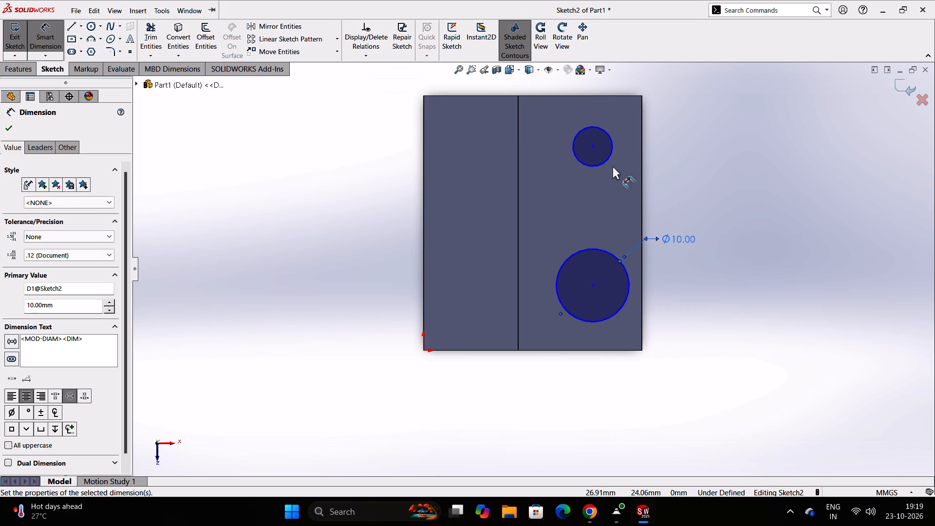
key("Escape")
Add an Equal relation between the two circles on the base.
left_click(610, 155)
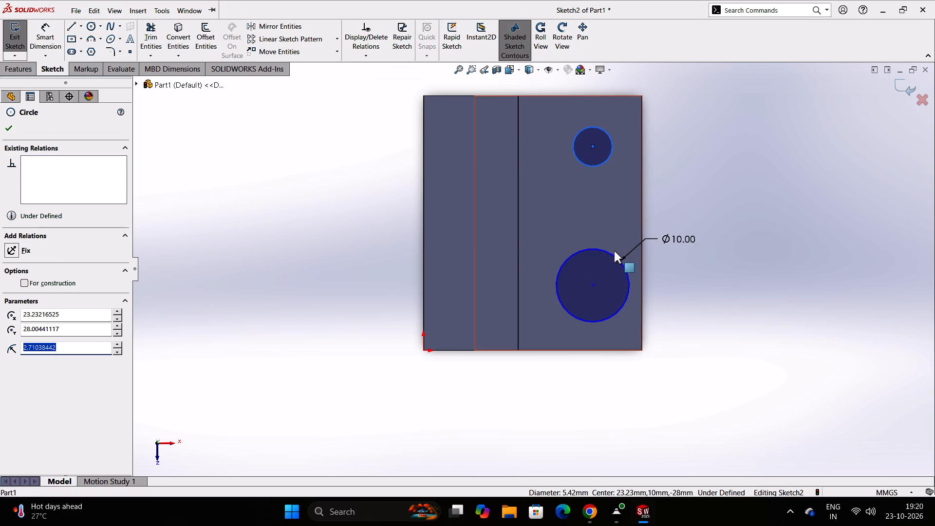
left_click(614, 253, "ctrl")
left_click(689, 213)
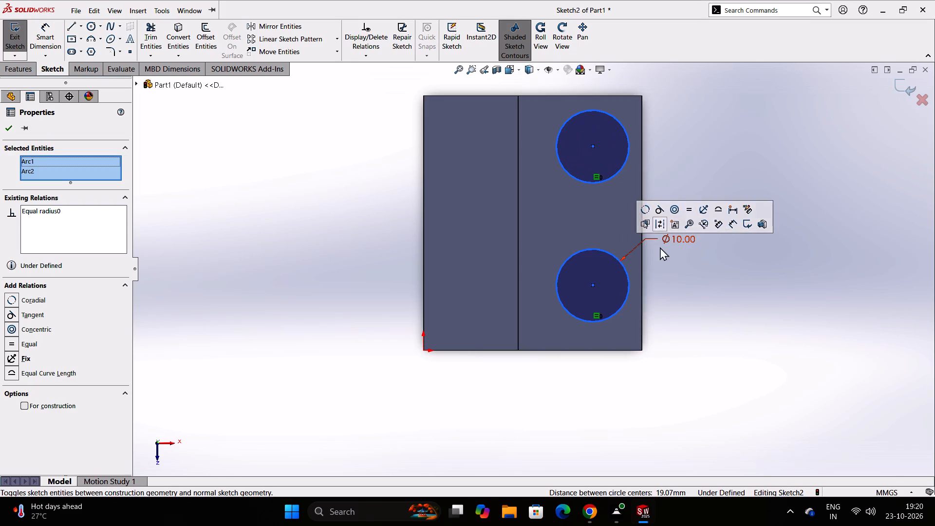
key("Escape")
Check the reference drawing and dimension the centre-to-centre distance between the two circles to 21 mm.
left_click(43, 27)
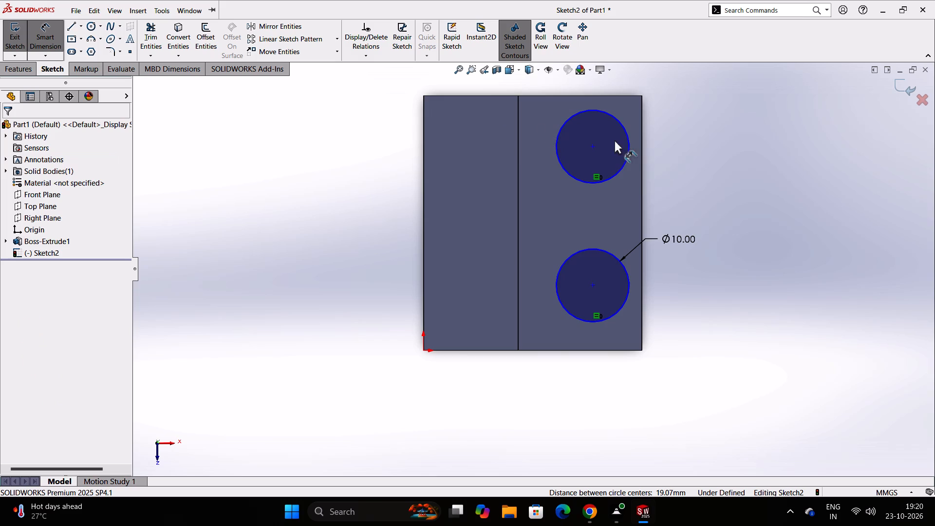
left_click(591, 146)
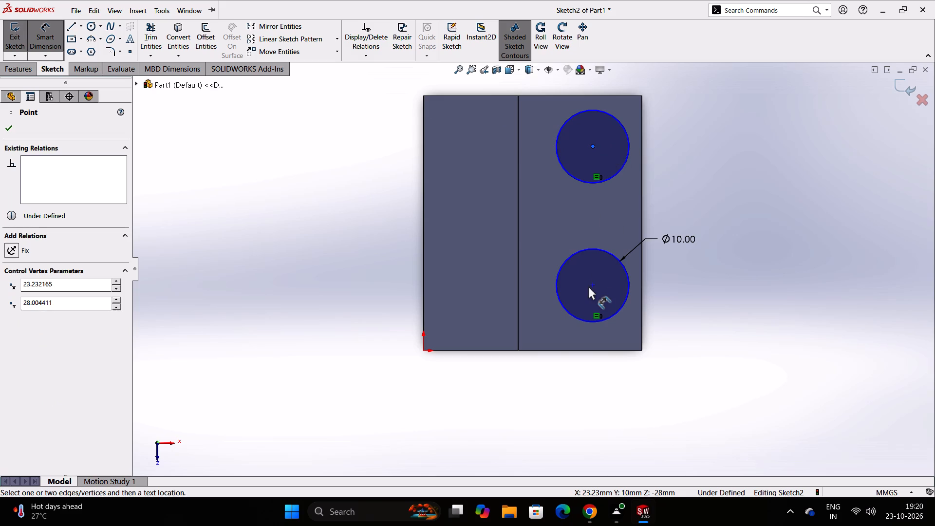
left_click(593, 282)
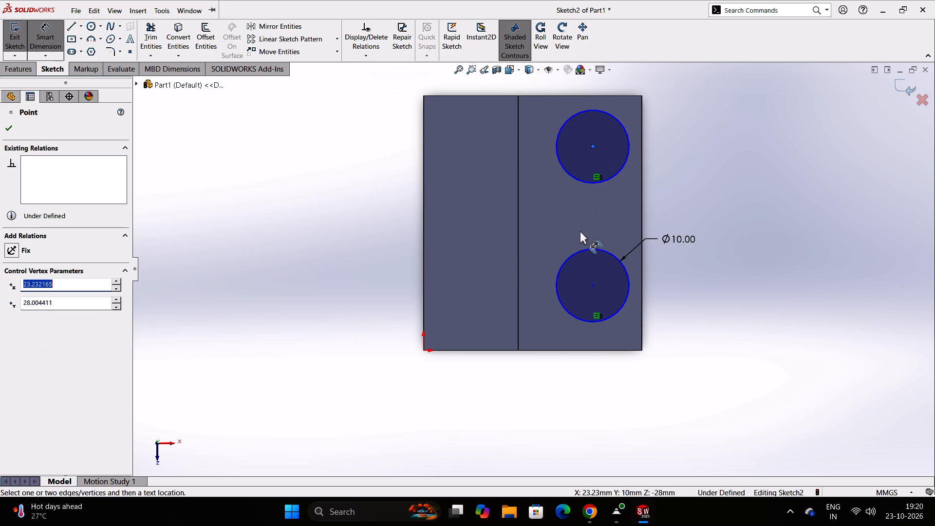
left_click(595, 285)
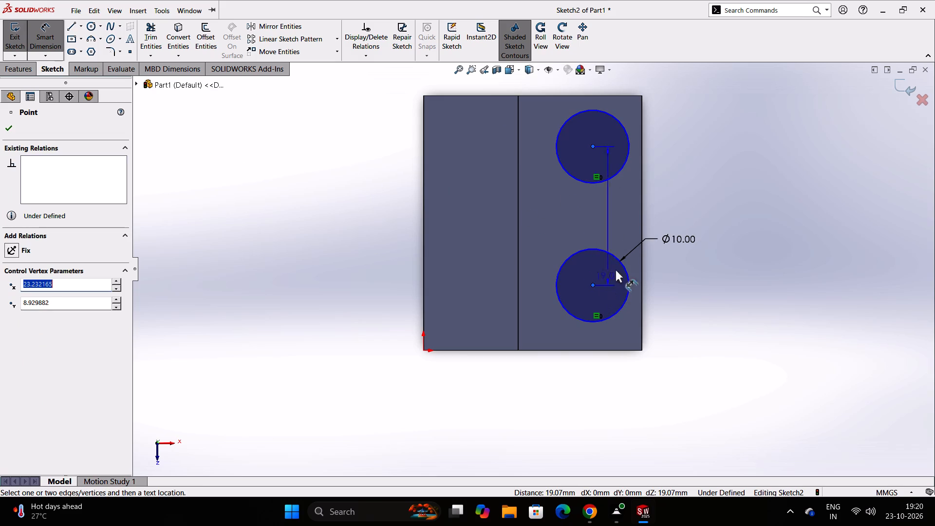
left_click(701, 207)
left_click(649, 505)
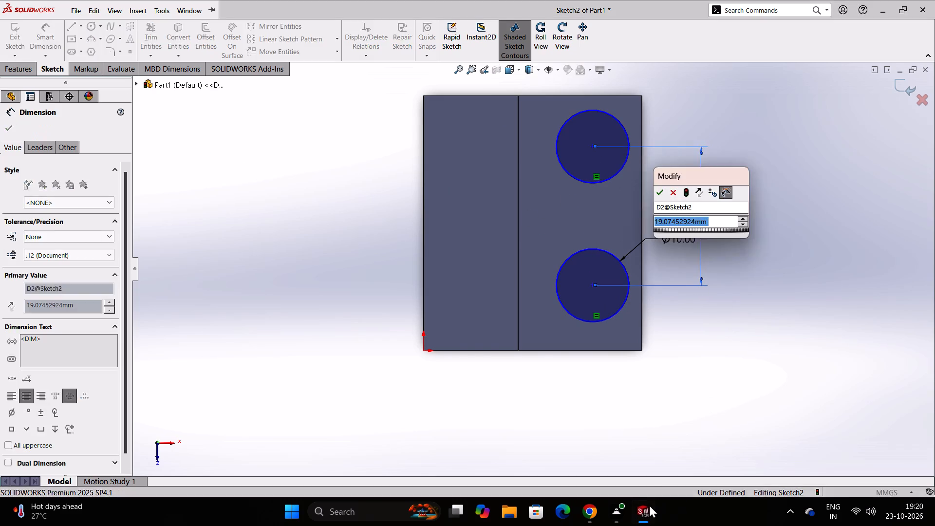
left_click(649, 505)
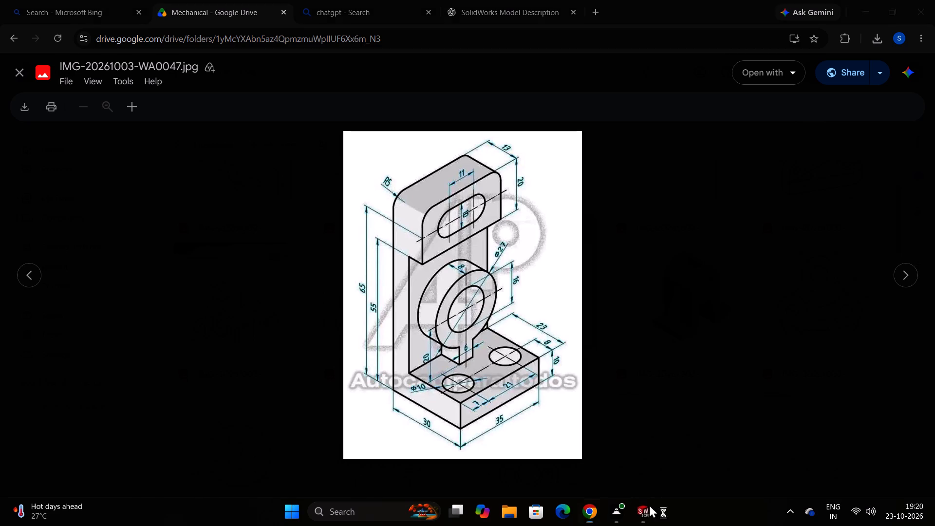
left_click(693, 217)
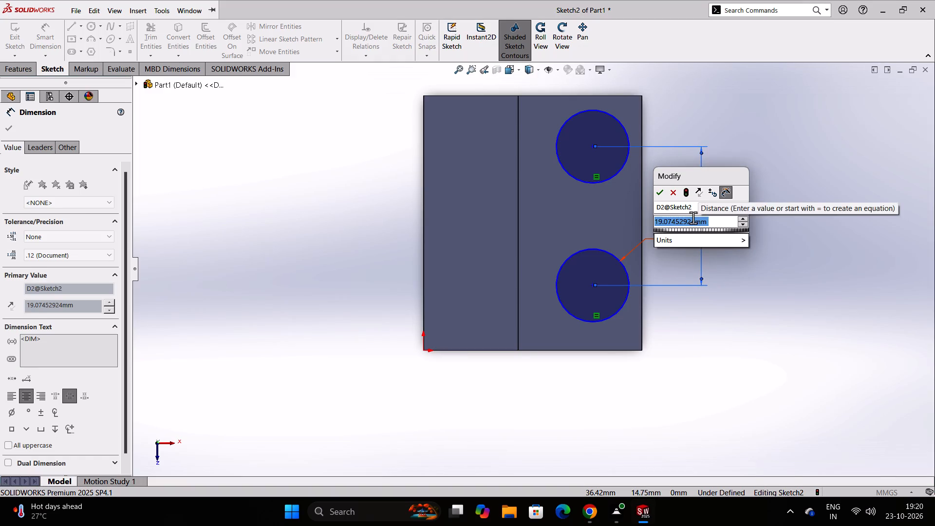
type("21")
key("Return")
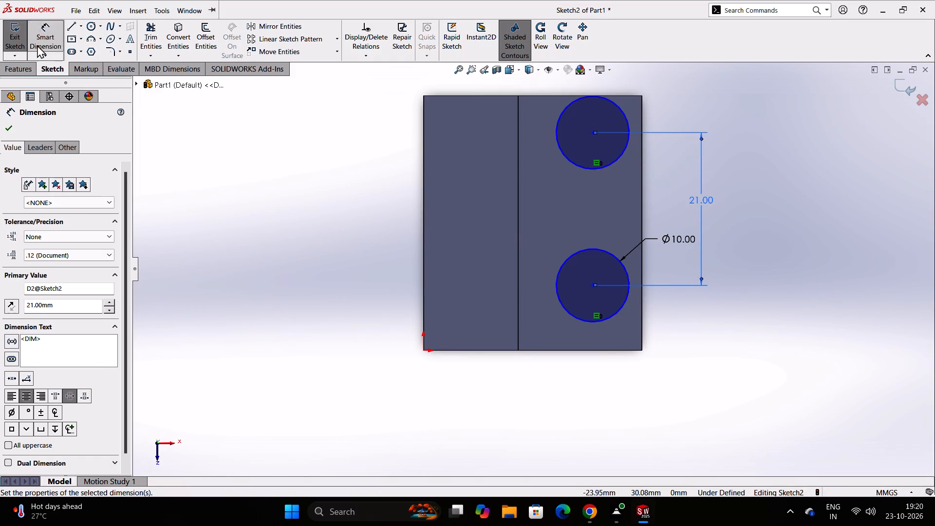
Sketch a horizontal centerline about 32 mm long from the midpoint of the body's back edge, between the two circles.
left_click(75, 30)
left_click(79, 28)
left_click(89, 54)
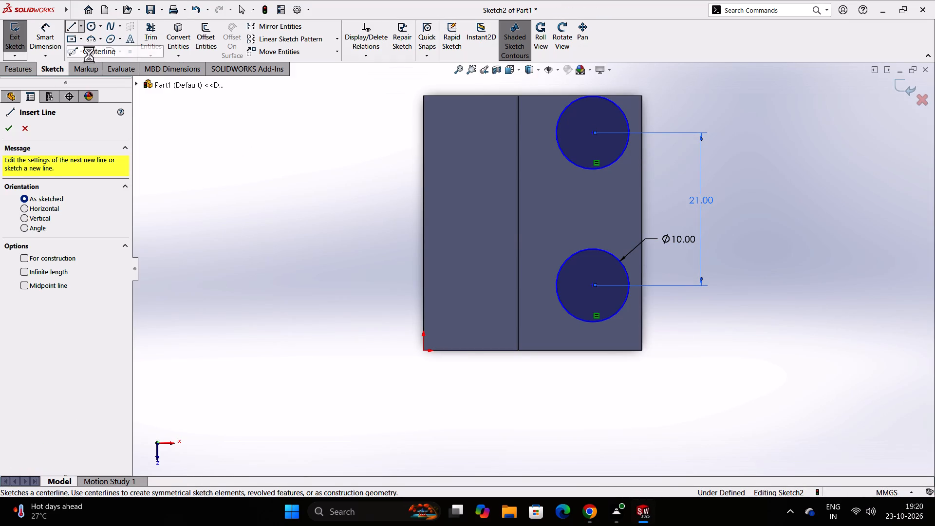
left_click(425, 223)
left_click(658, 221)
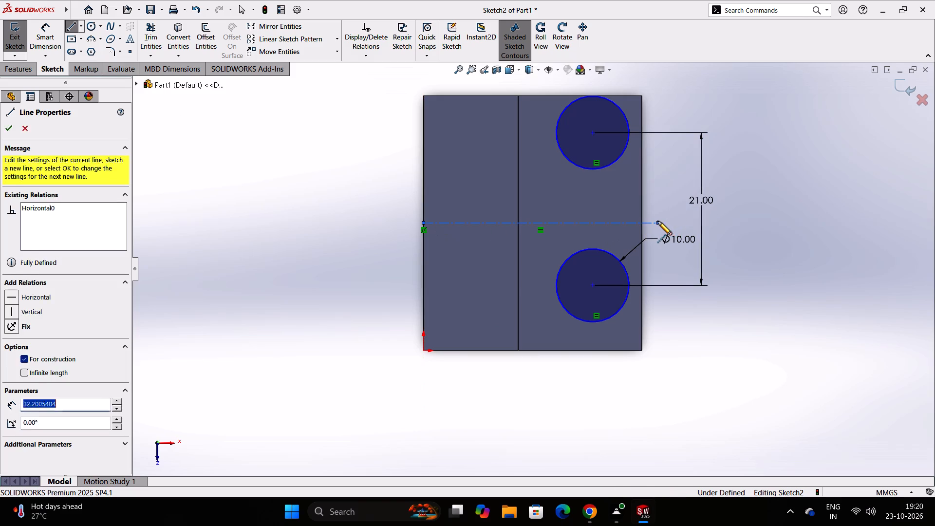
key("Escape")
key("Escape")
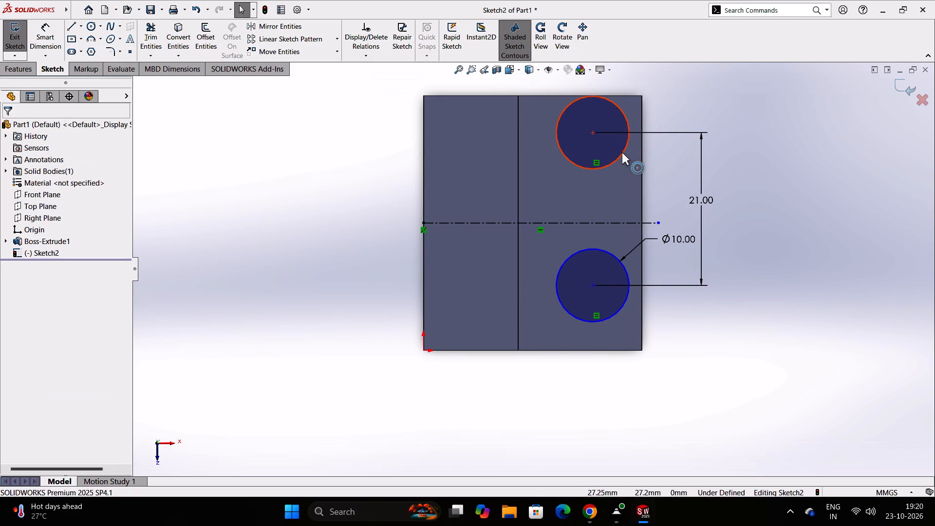
Add a Symmetric relation between the two circles about the horizontal centerline.
left_click(622, 152, "ctrl")
left_click(606, 252, "ctrl")
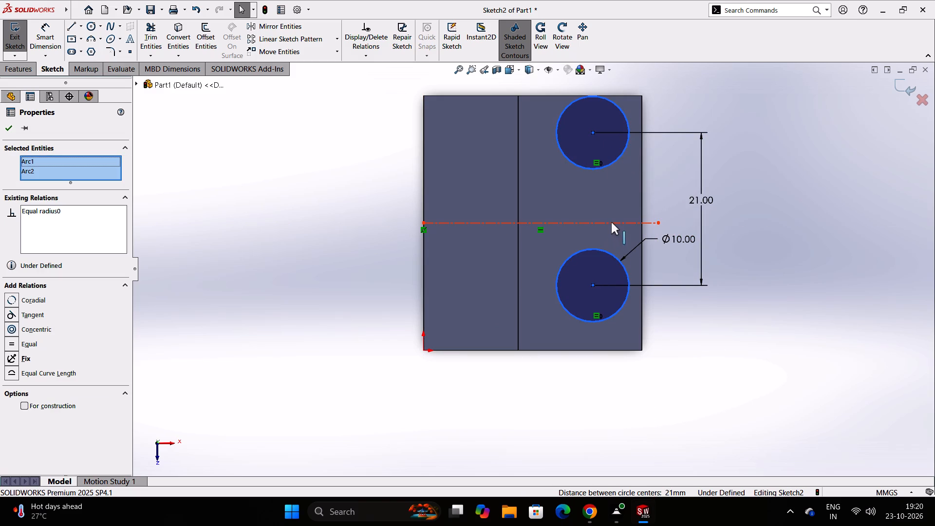
left_click(612, 222, "ctrl")
left_click(641, 178)
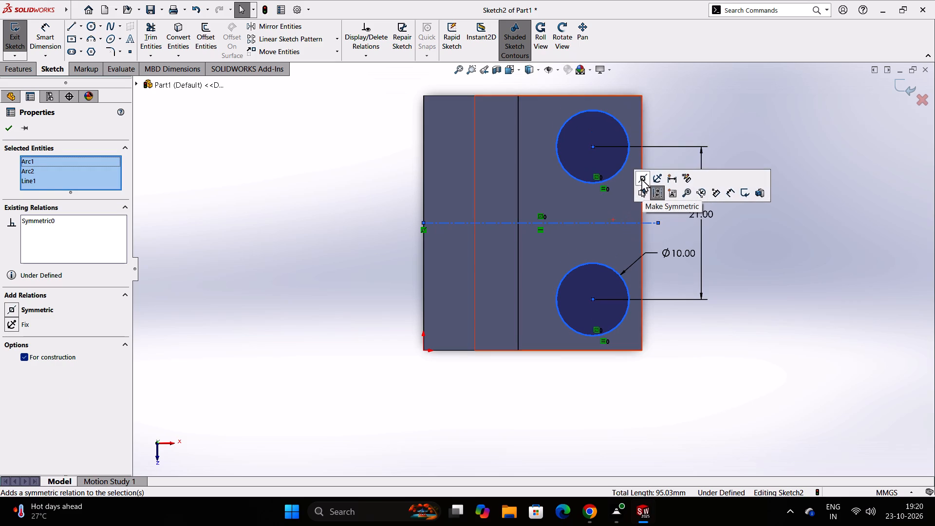
key("Escape")
key("Escape")
key("Escape")
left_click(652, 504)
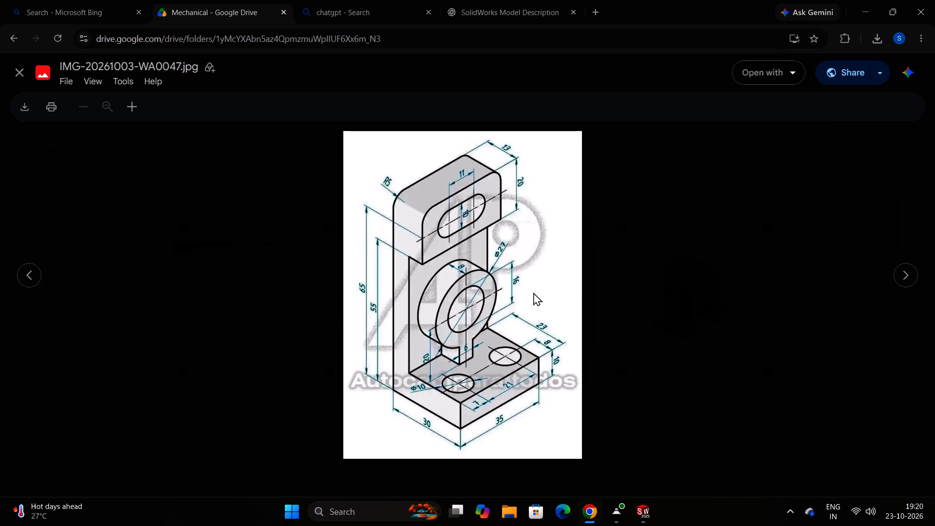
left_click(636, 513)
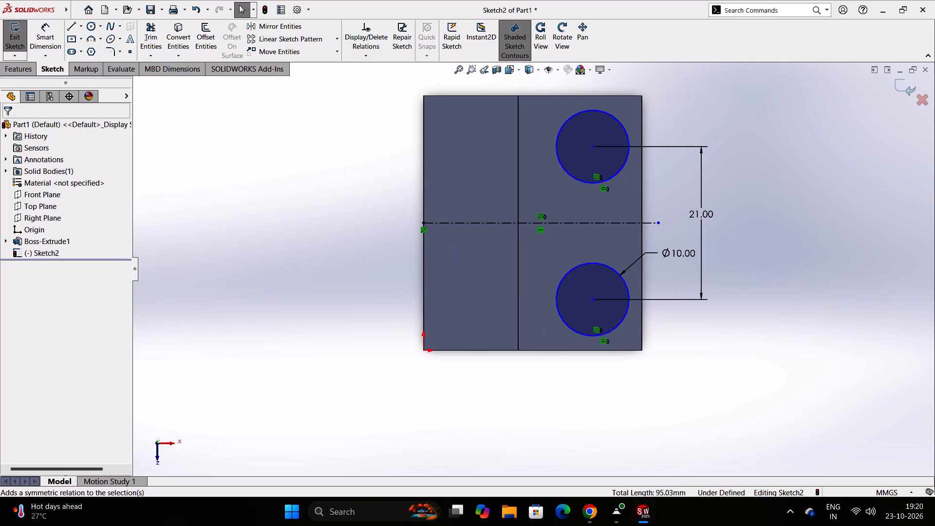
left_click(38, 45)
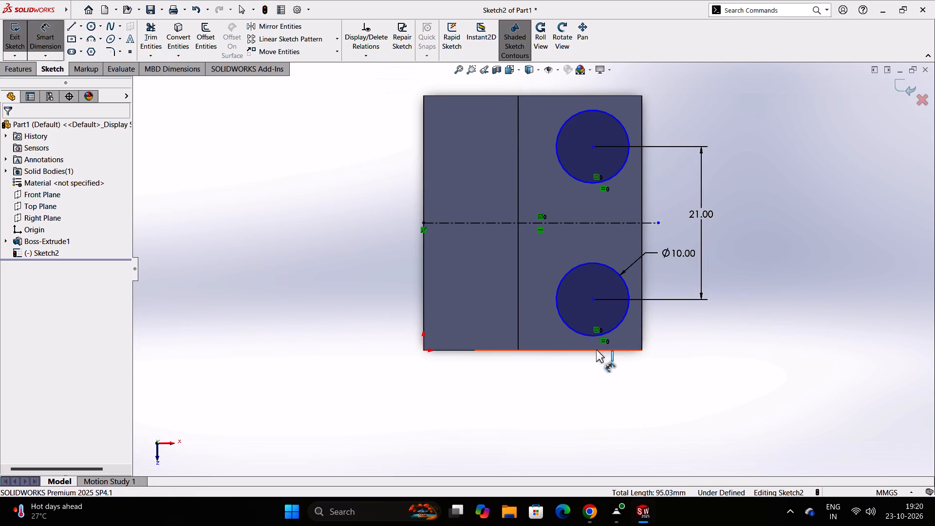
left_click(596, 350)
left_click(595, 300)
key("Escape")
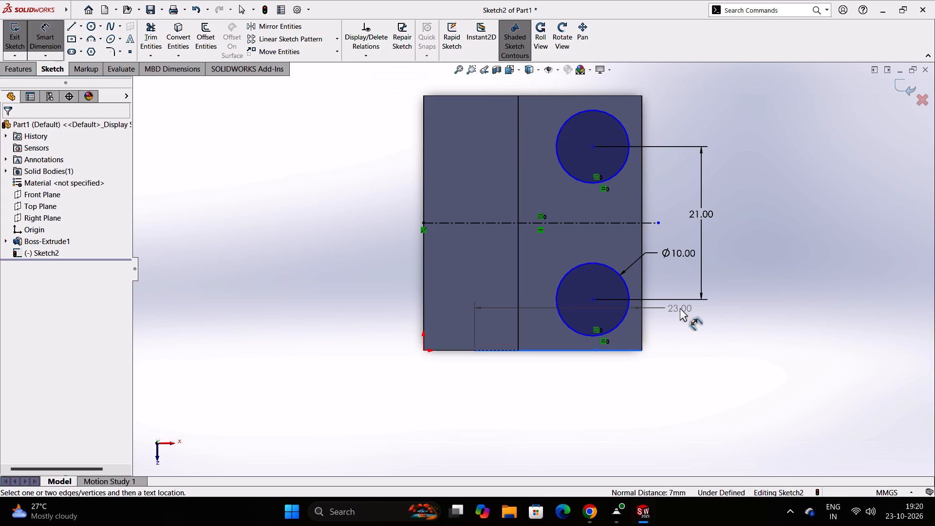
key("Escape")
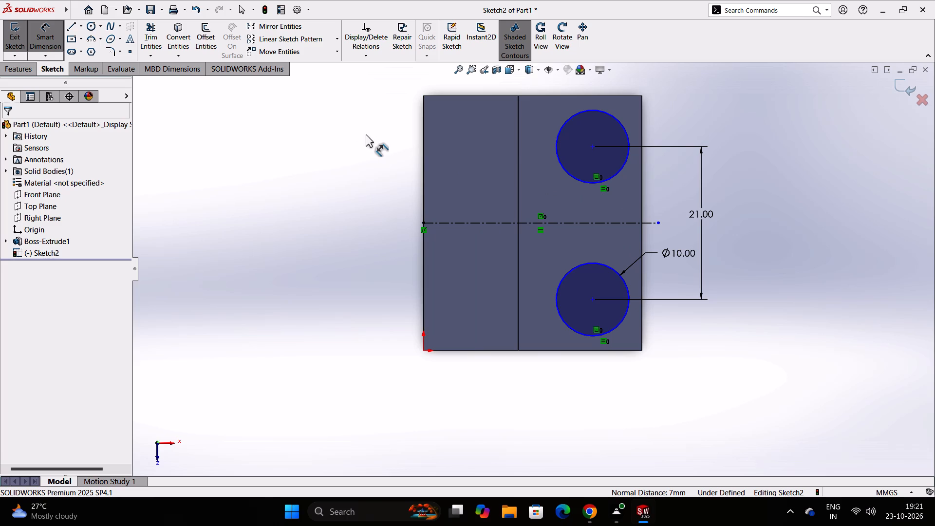
Dimension the distance from the farther circle's centre to the base's front edge to 8 mm, checking the reference drawing.
left_click(642, 148)
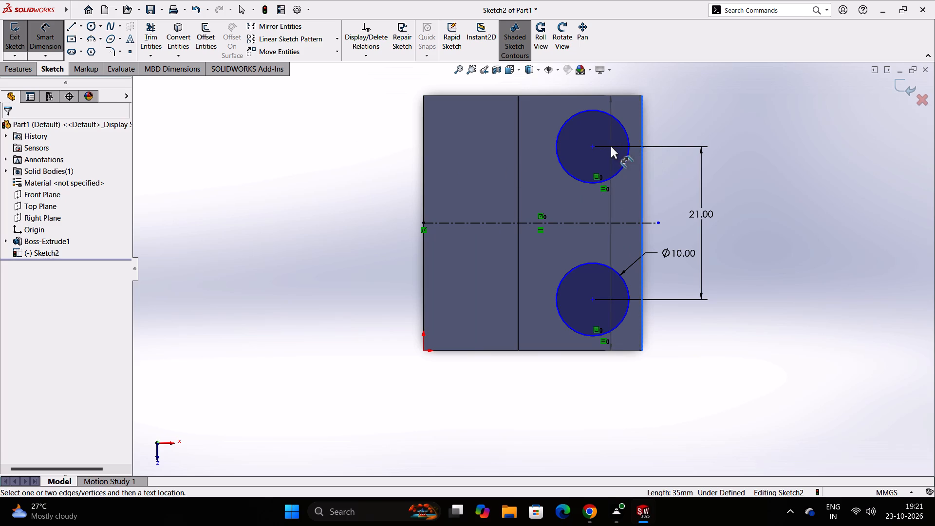
left_click(594, 149)
scroll(617, 142, "up", 1)
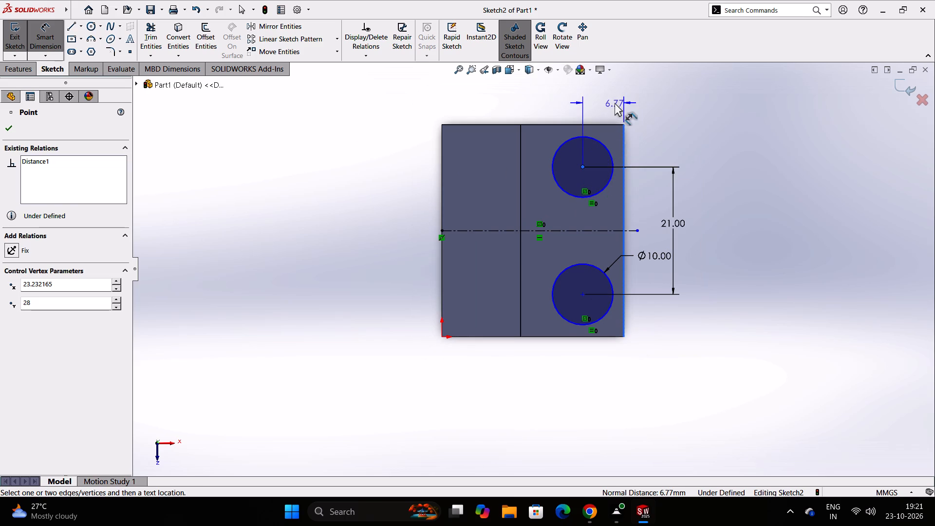
left_click(602, 107)
left_click(635, 516)
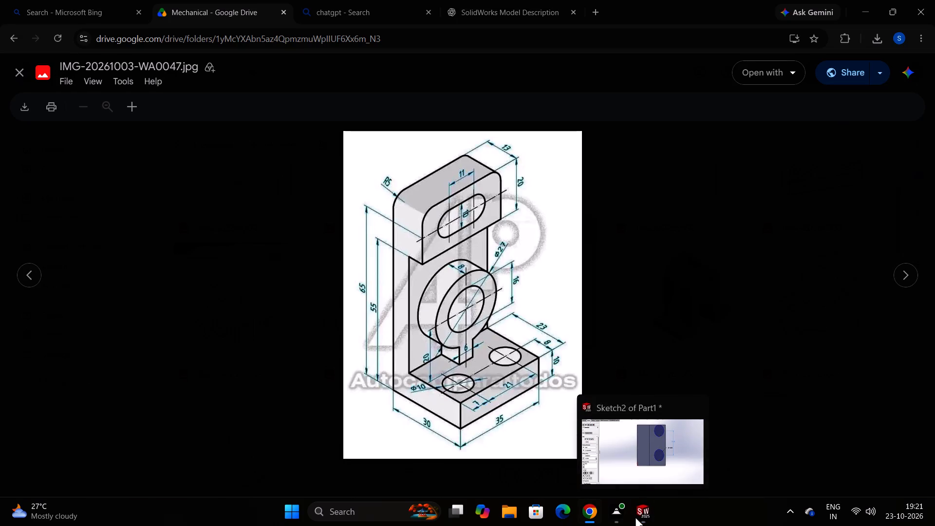
left_click(635, 516)
left_click(597, 113)
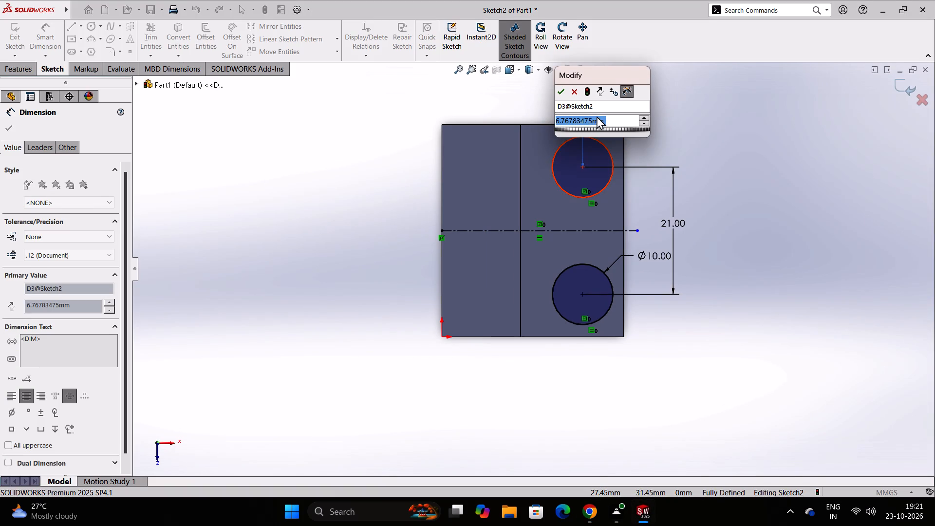
key("8")
key("Return")
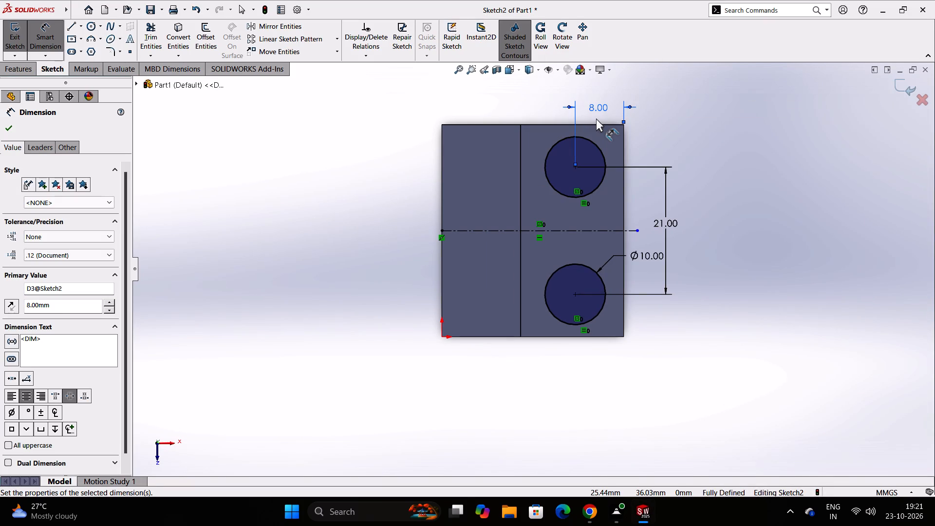
key("Escape")
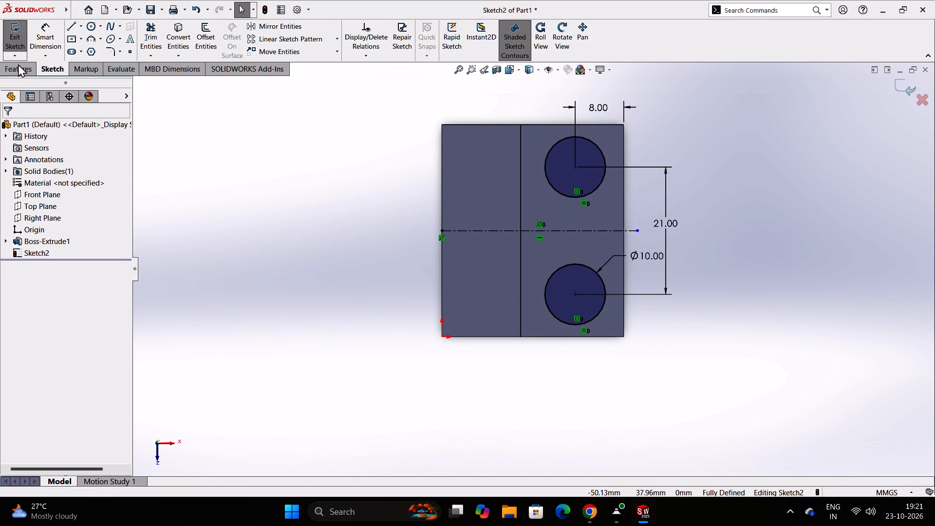
Cut-extrude the two circles through the base using the Up To Next end condition.
left_click(18, 64)
left_click(165, 30)
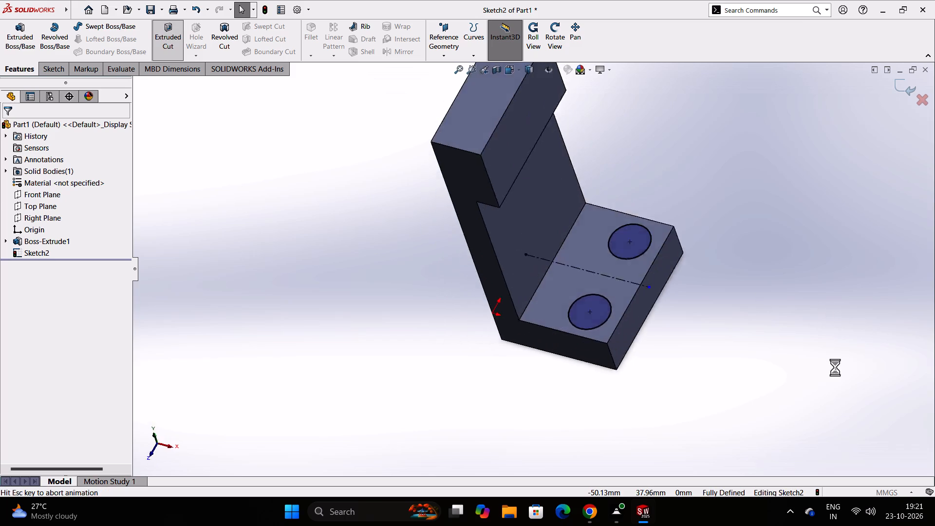
left_click(51, 191)
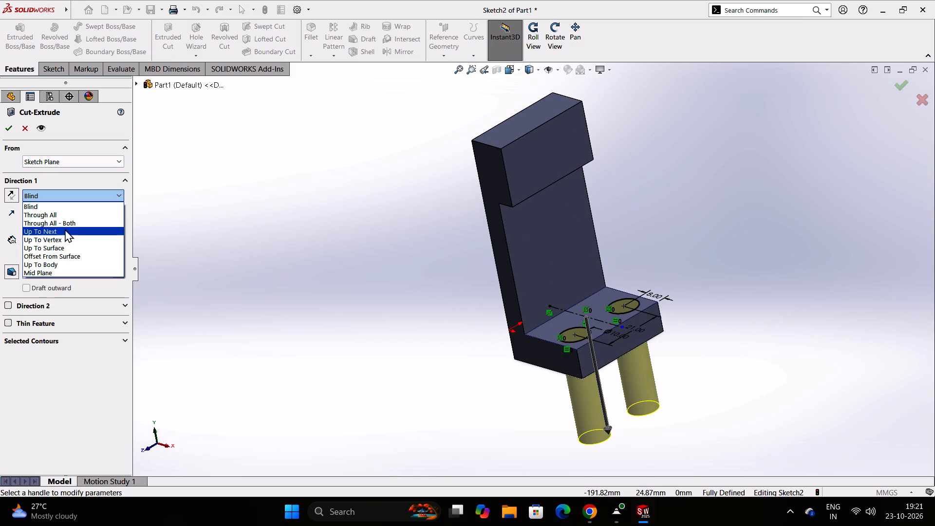
left_click(73, 228)
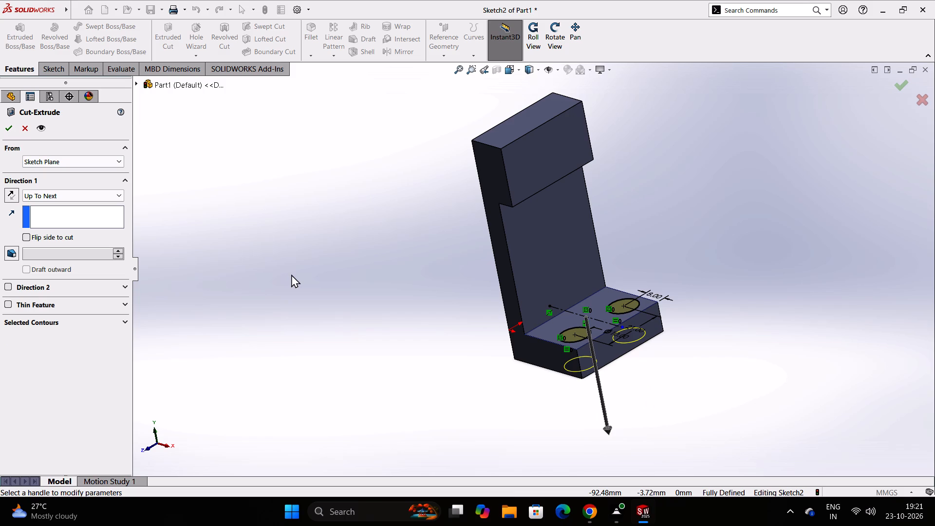
left_click(9, 130)
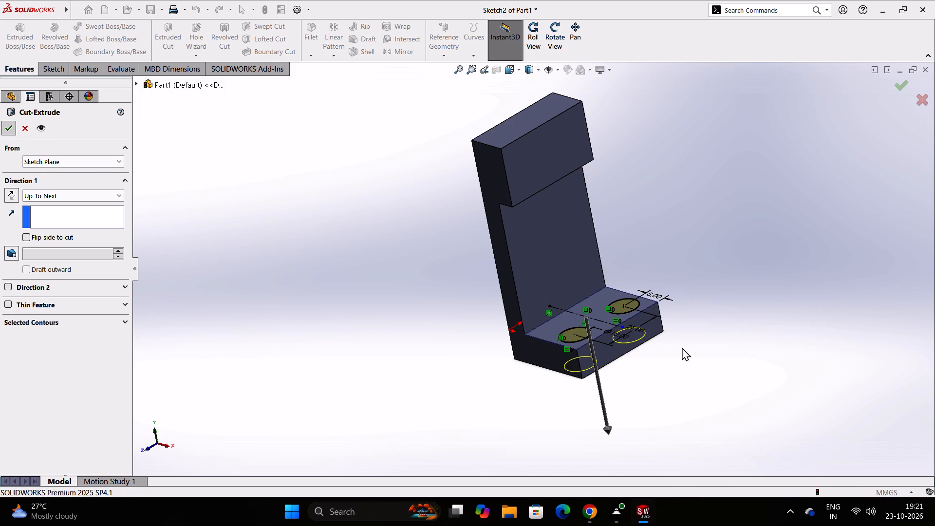
key("Escape")
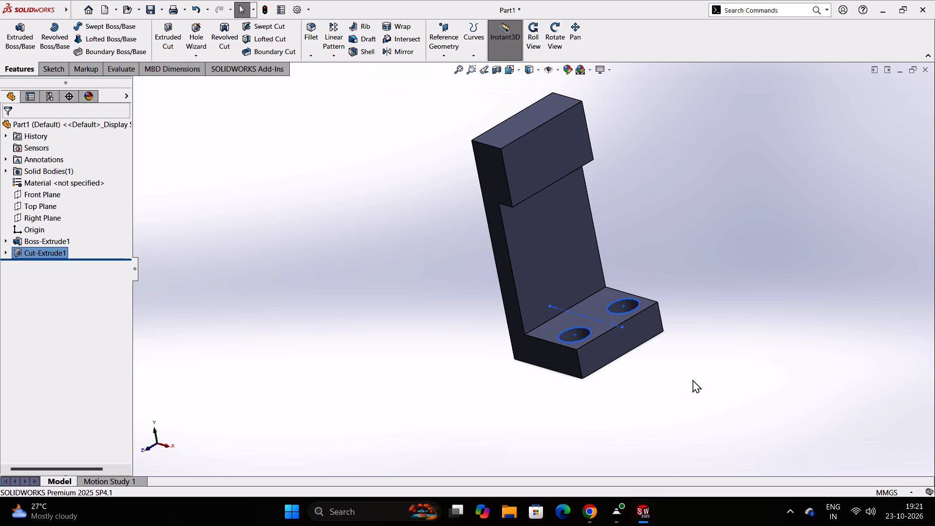
Start a sketch on the upright's front face, checking the reference drawing, and draw a circle of about 6.7 mm radius near its middle.
left_click(641, 522)
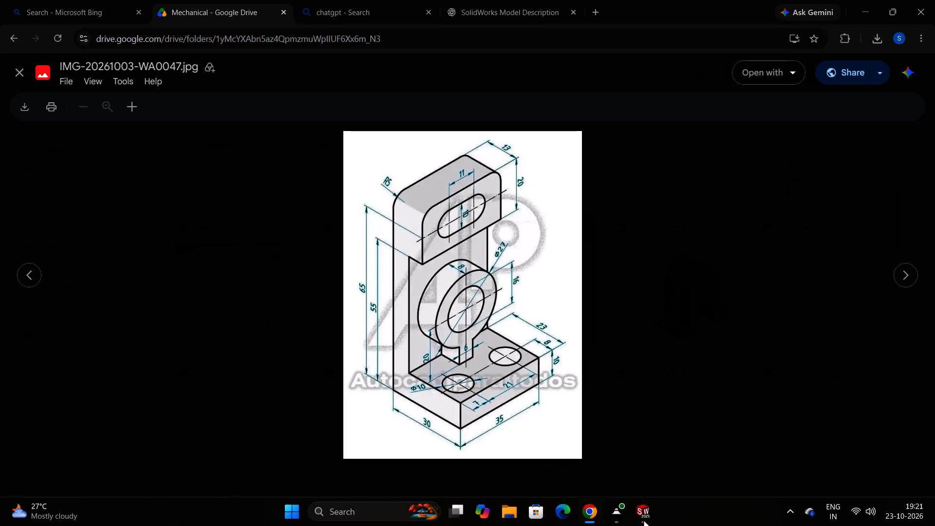
left_click(643, 519)
left_click(643, 519)
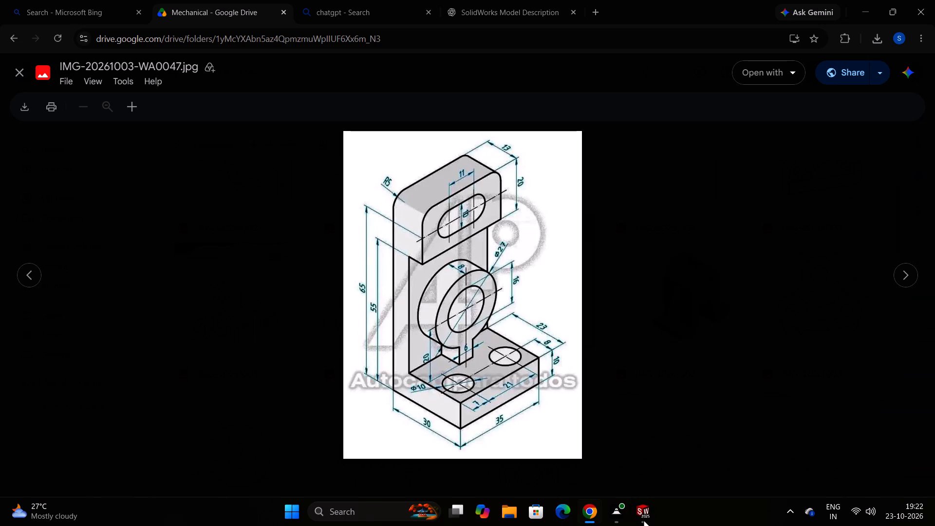
left_click(643, 519)
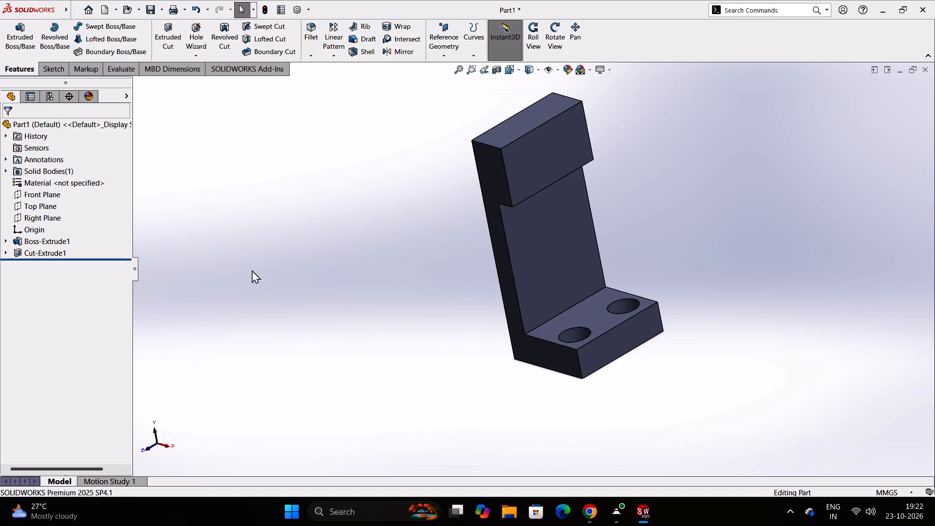
left_click(570, 246)
left_click(614, 218)
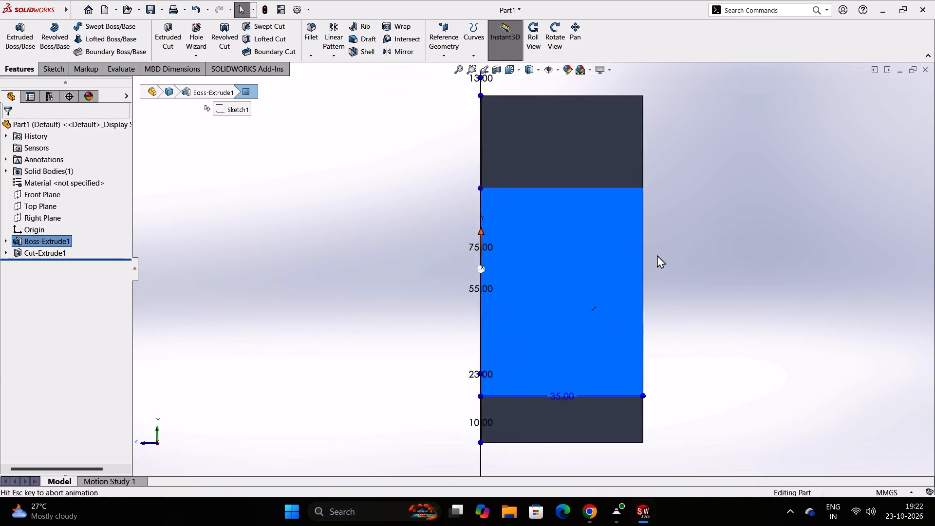
key("Escape")
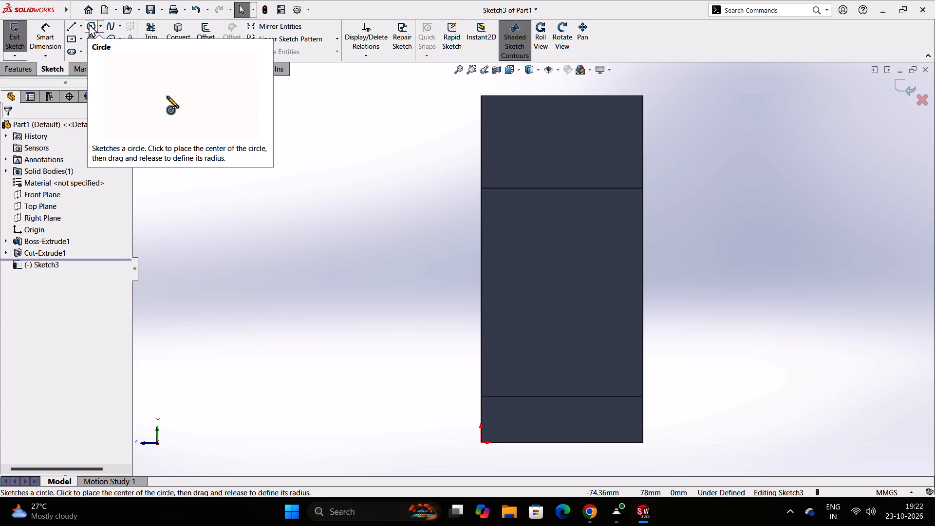
left_click(89, 23)
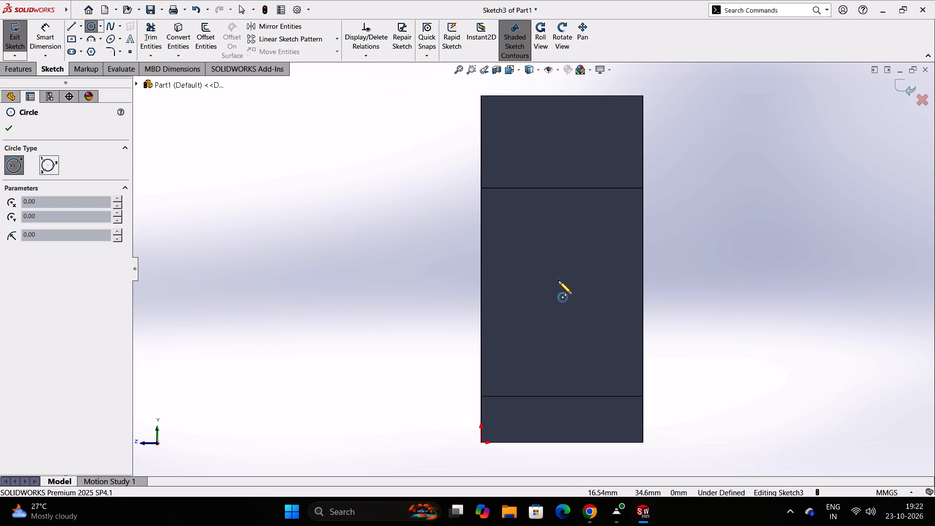
left_click(555, 290)
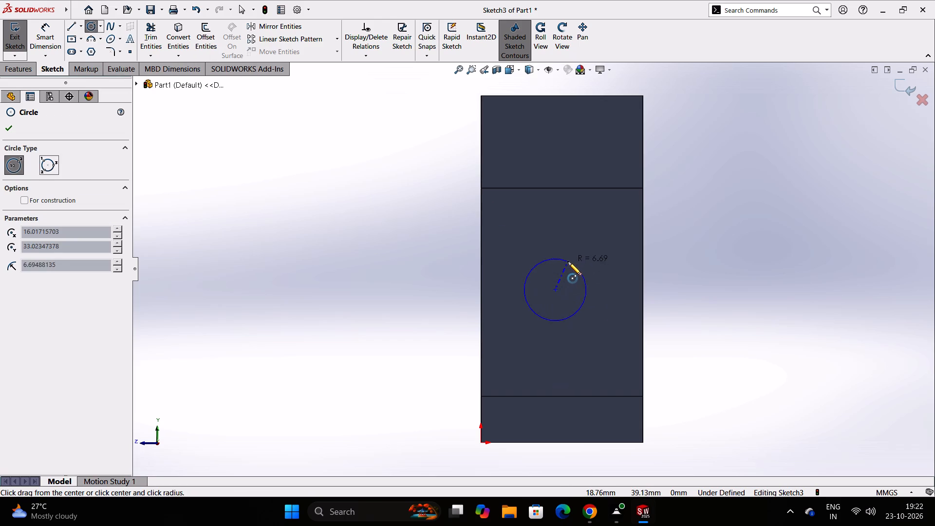
left_click(568, 262)
Draw a larger concentric circle of about 13.1 mm radius around the first one and consult the reference drawing.
left_click(554, 291)
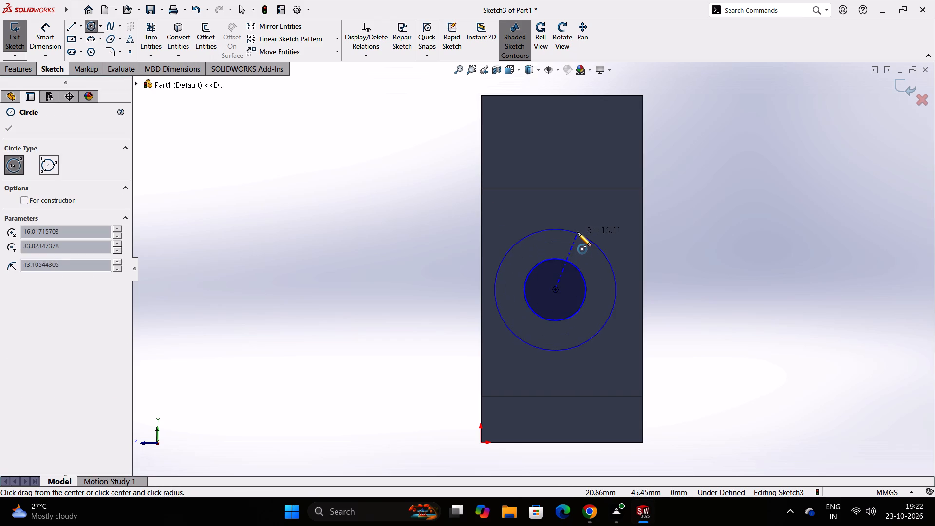
left_click(578, 233)
left_click(637, 520)
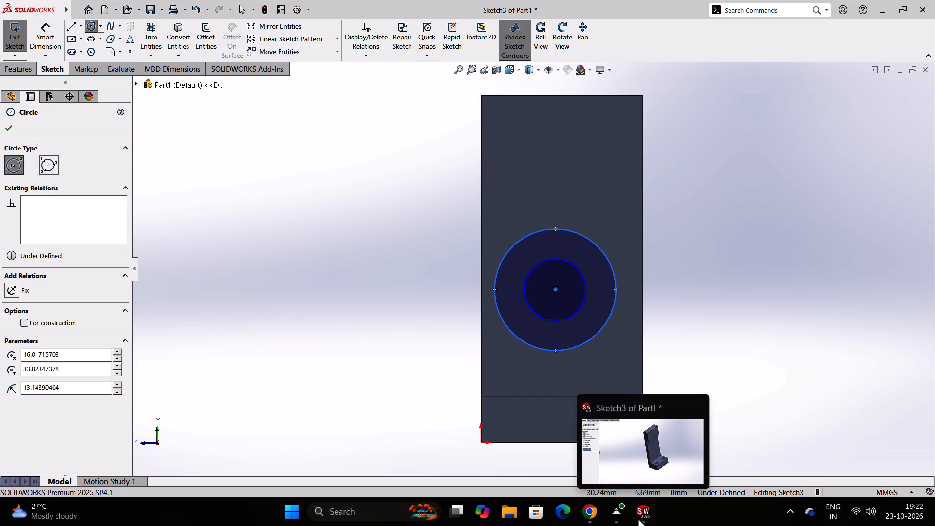
left_click(640, 515)
left_click(644, 516)
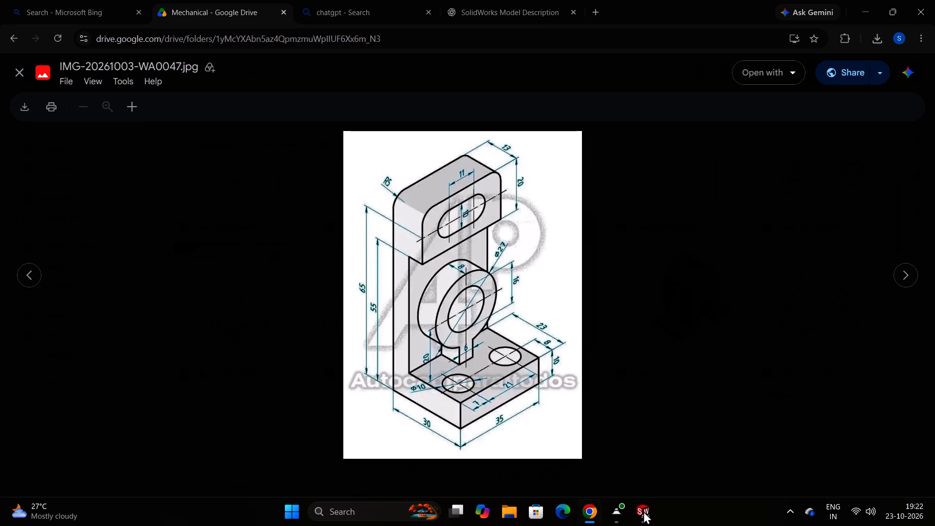
left_click(643, 511)
key("Escape")
key("Escape")
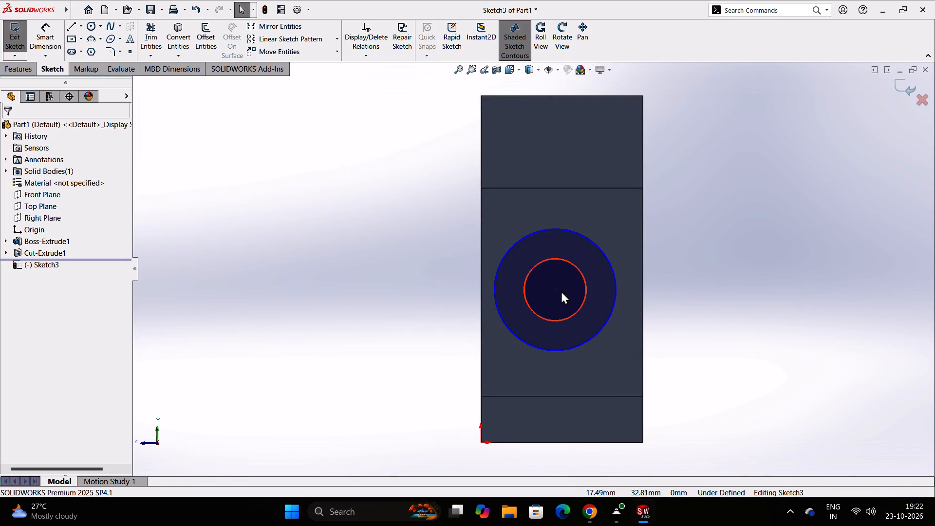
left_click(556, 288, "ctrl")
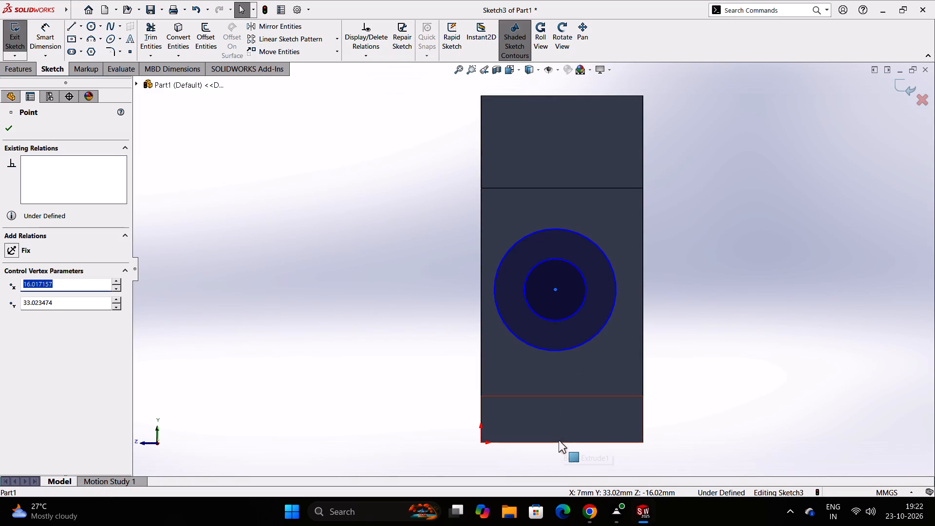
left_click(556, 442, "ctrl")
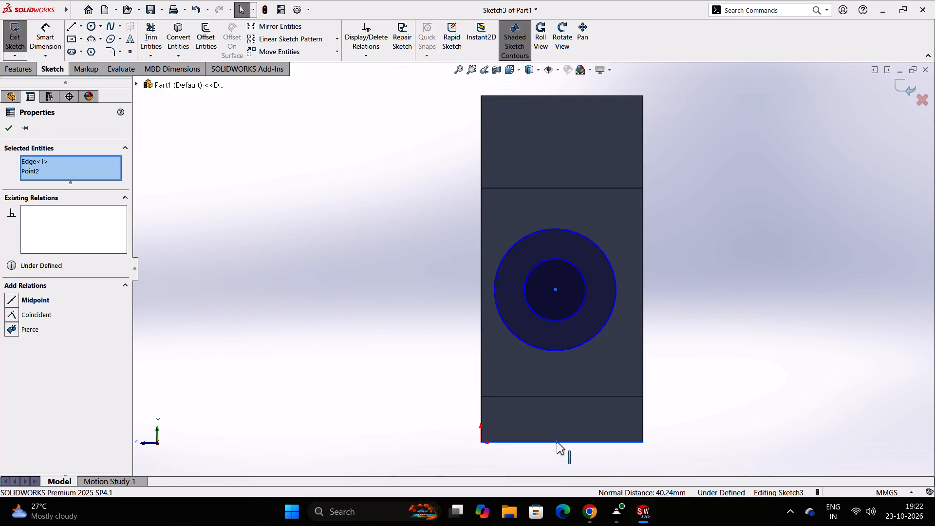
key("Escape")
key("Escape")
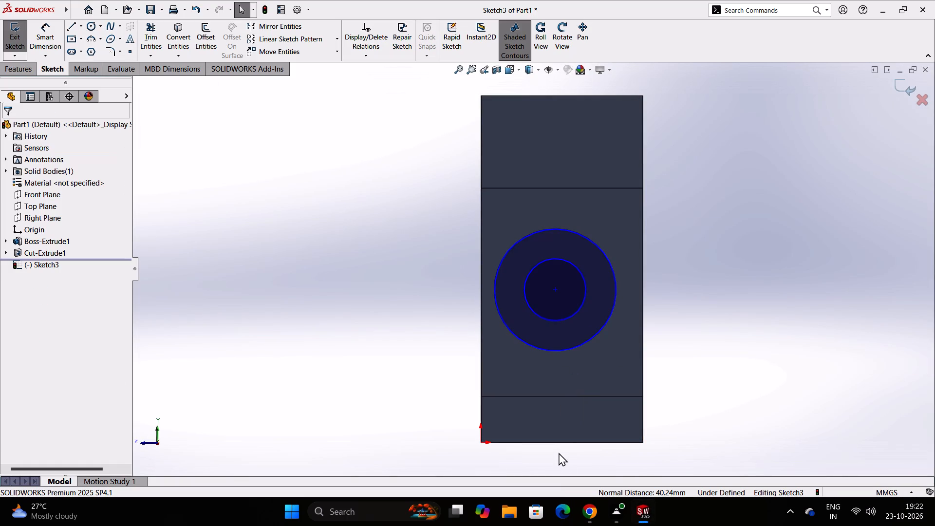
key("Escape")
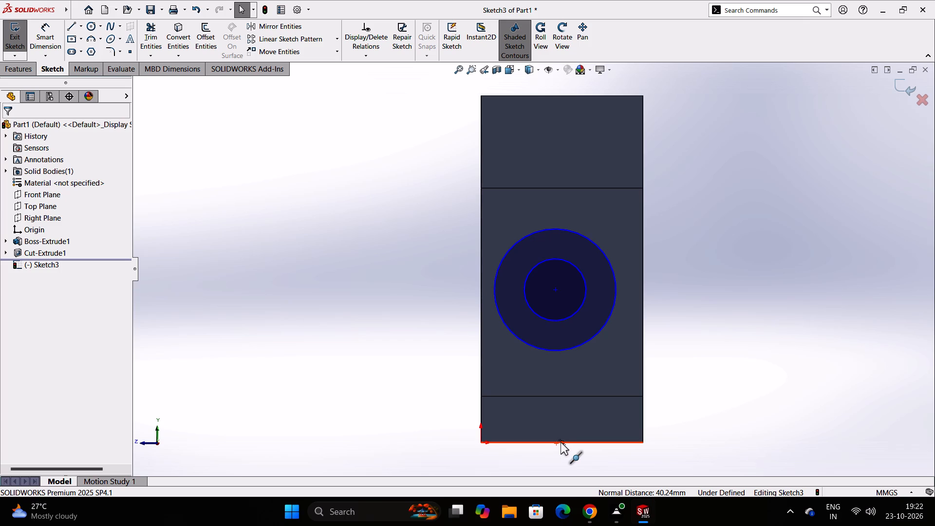
Add a Vertical relation between the circles' shared centre and the midpoint of the base's bottom edge.
left_click(561, 443, "ctrl")
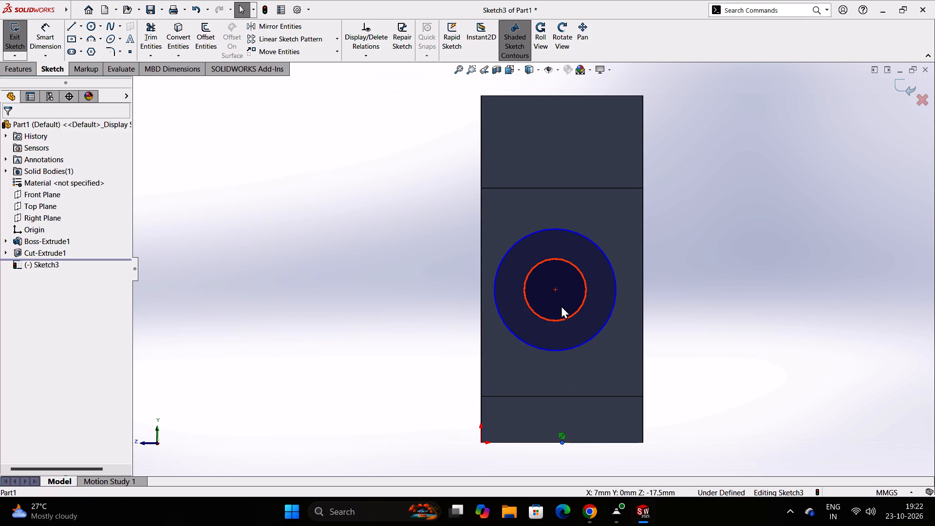
left_click(556, 290, "ctrl")
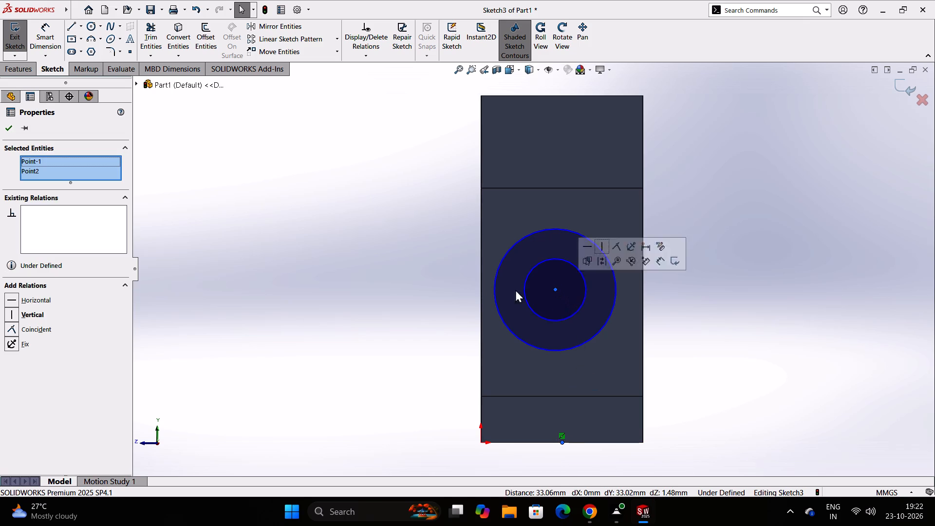
left_click(16, 312)
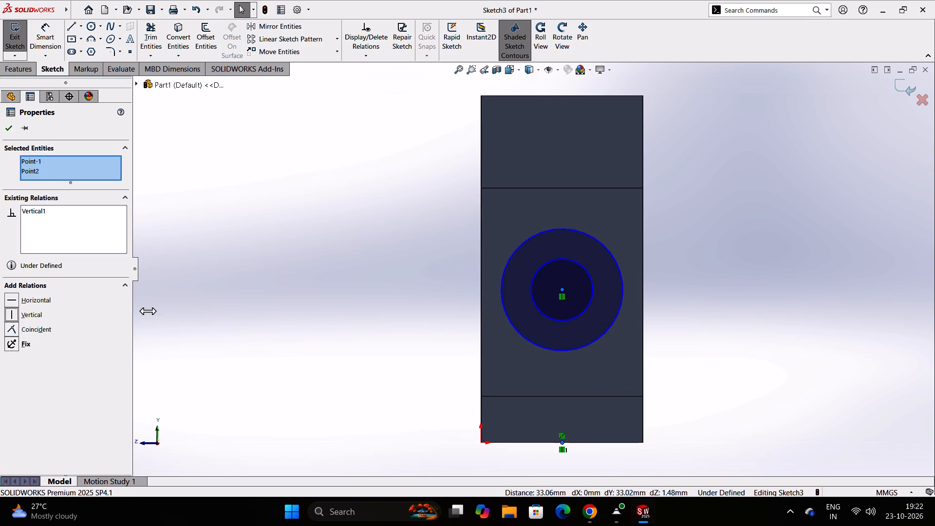
key("Escape")
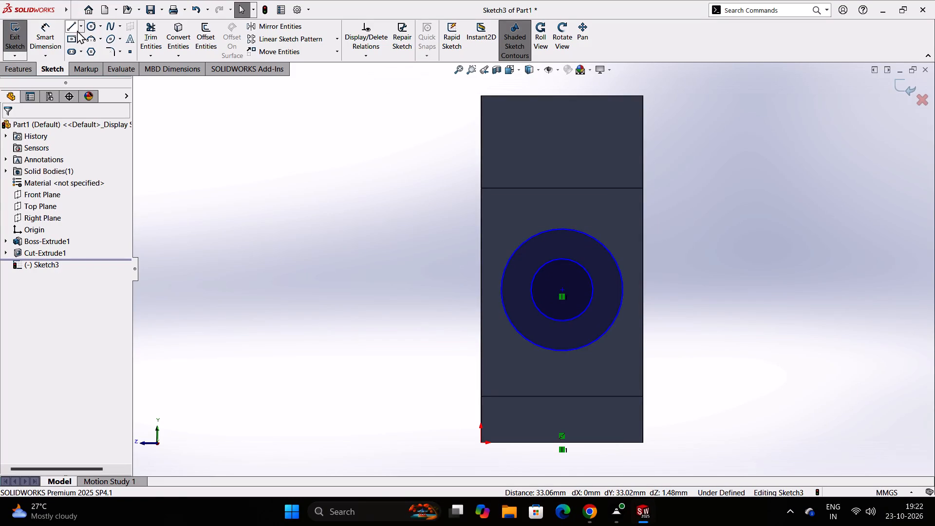
Dimension the outer circle's diameter to 27 mm.
left_click(47, 27)
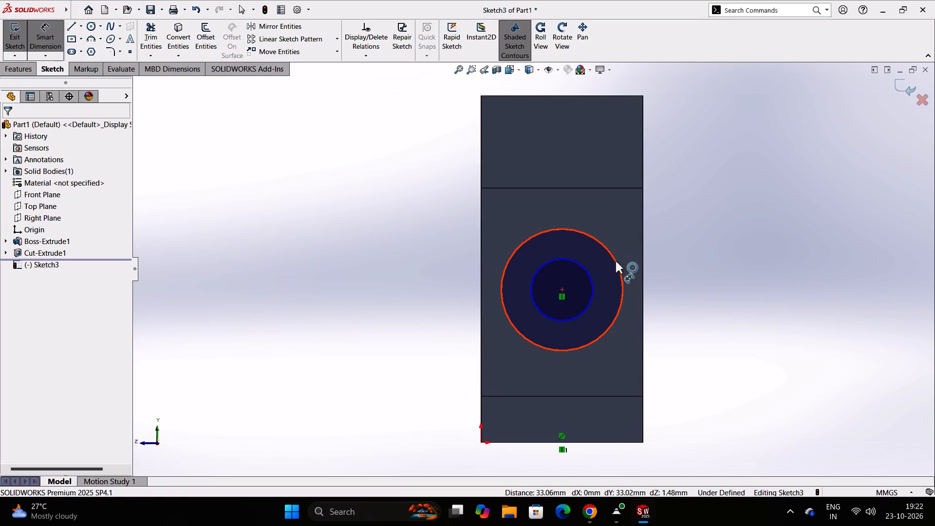
left_click(616, 261)
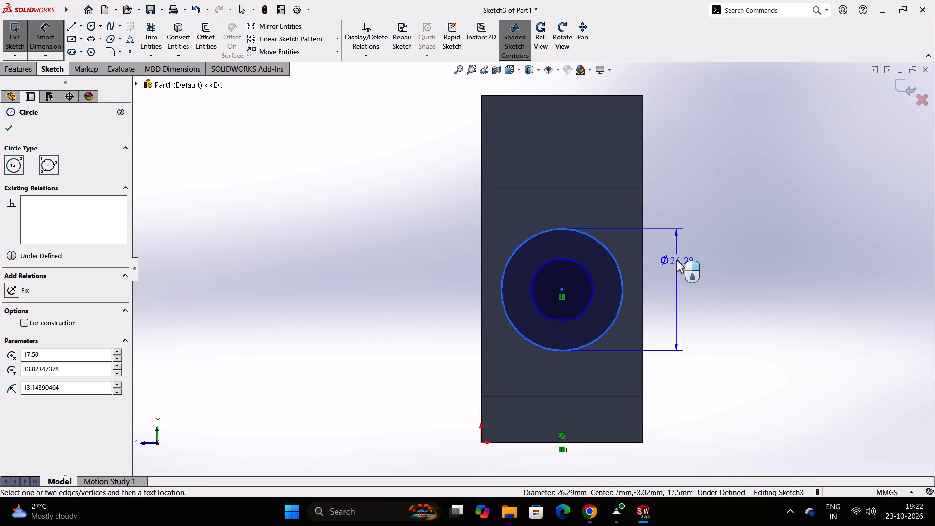
left_click(676, 262)
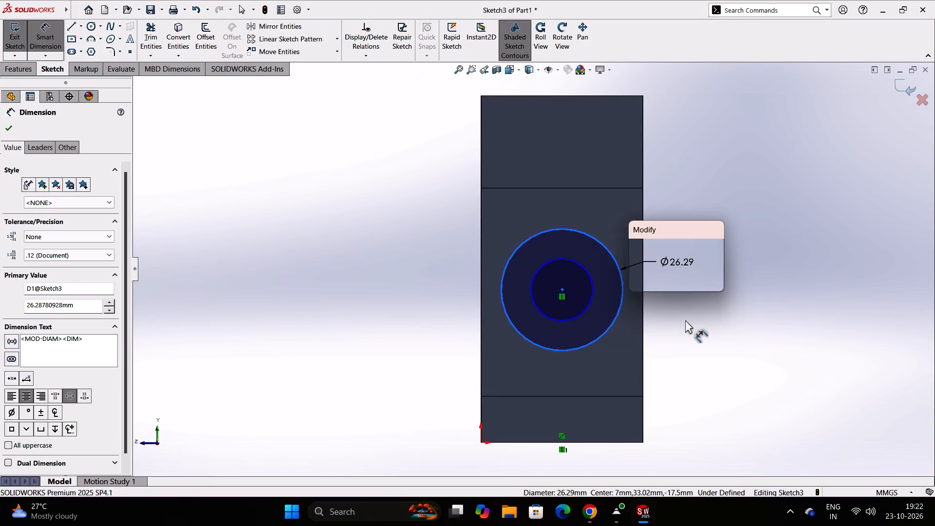
type("27")
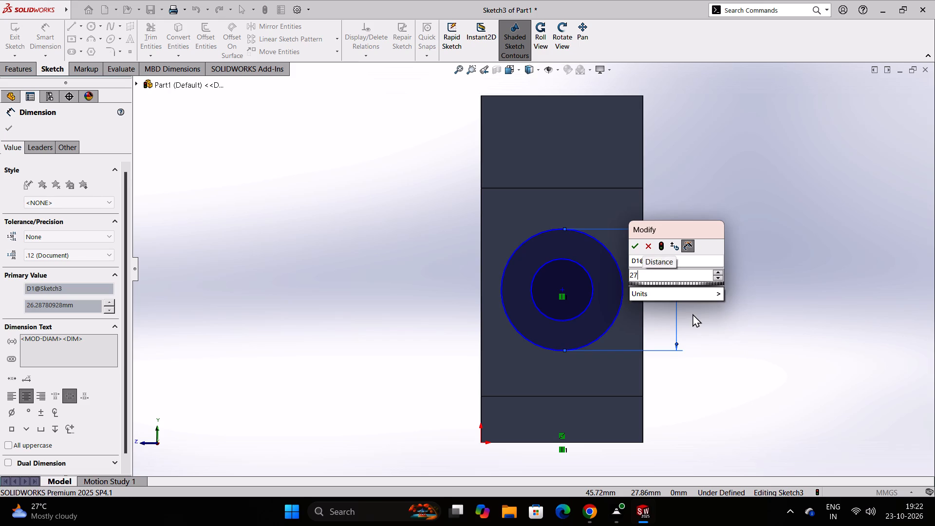
key("Return")
Dimension the inner circle's diameter to 16 mm, checking the reference drawing.
left_click(640, 523)
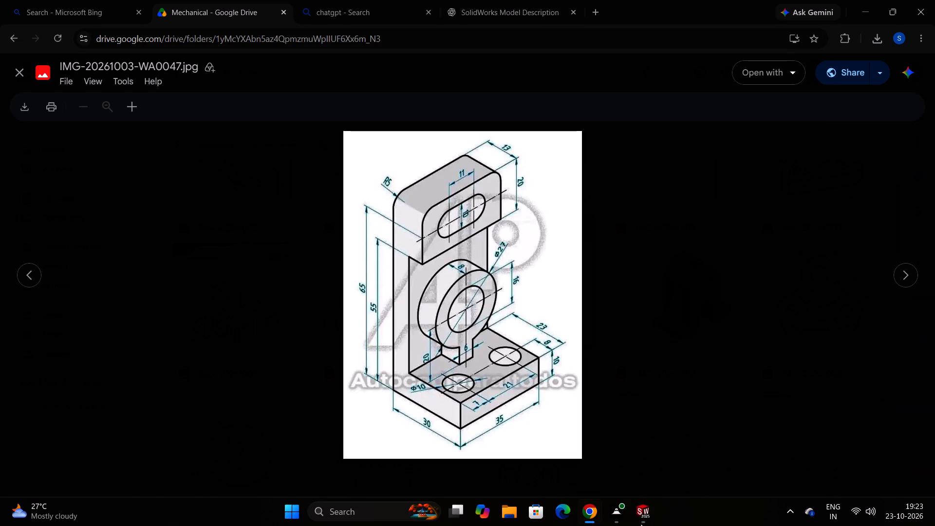
left_click(640, 523)
left_click(587, 273)
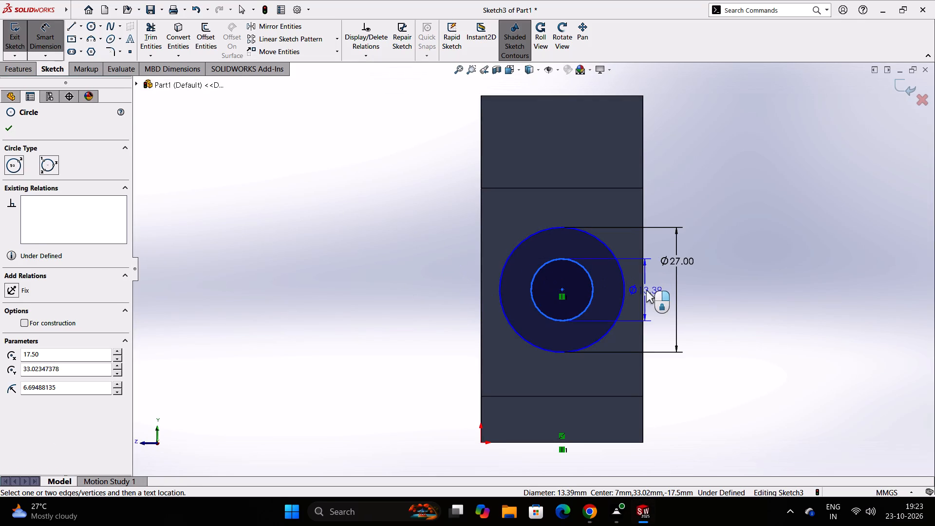
left_click(659, 291)
type("16")
key("Return")
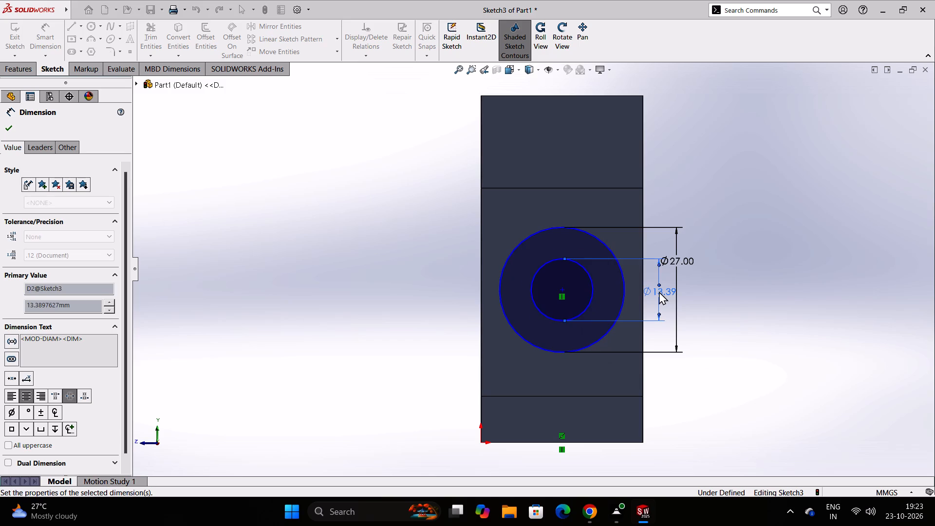
key("Escape")
Reposition the 27 mm and 16 mm diameter dimensions farther out from the circles so they are spaced apart.
left_click_drag(679, 257, 679, 262)
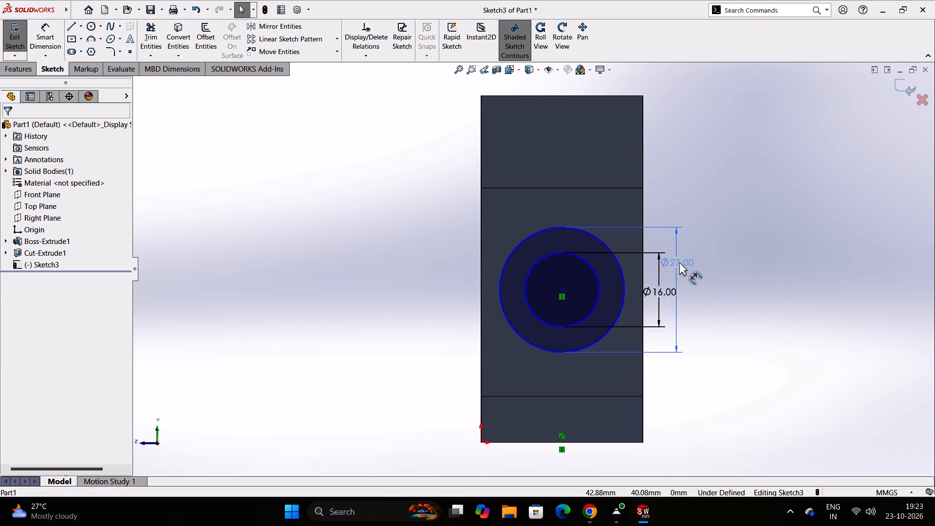
left_click_drag(679, 262, 709, 287)
key("Escape")
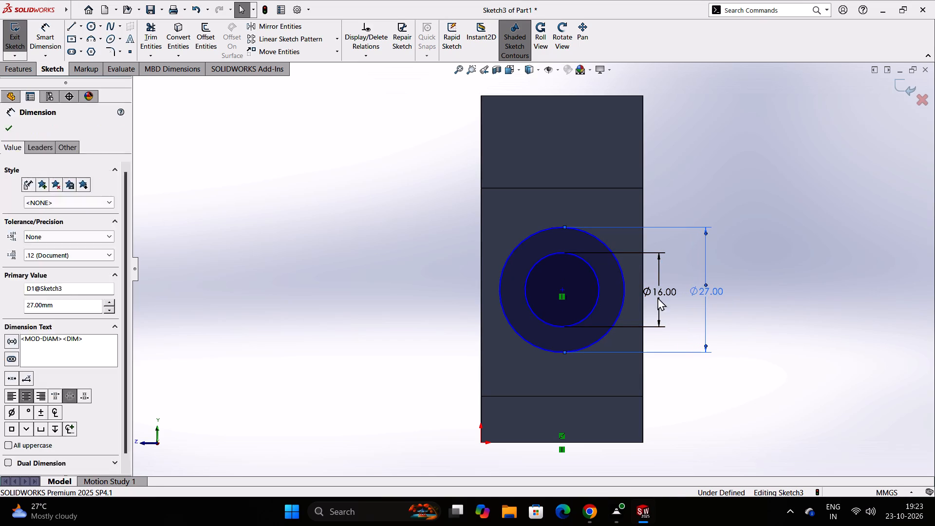
key("Escape")
left_click_drag(657, 289, 662, 290)
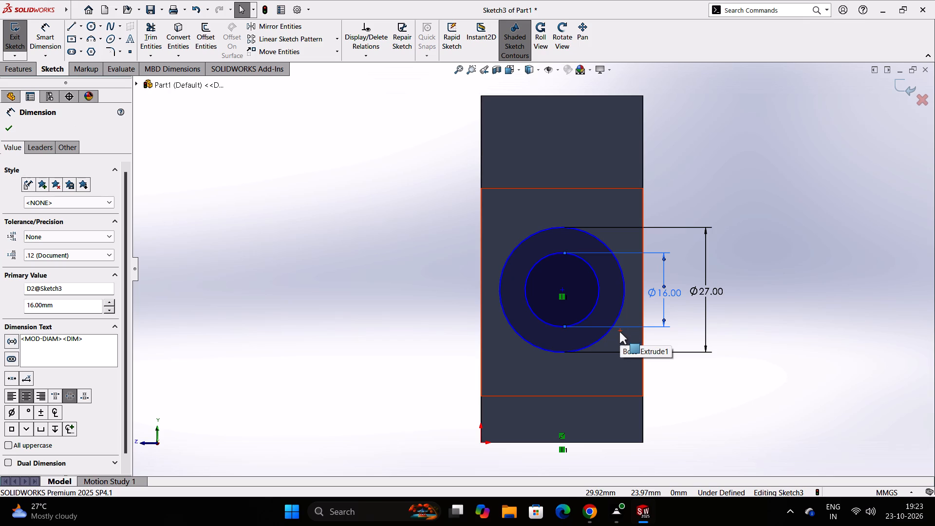
key("Escape")
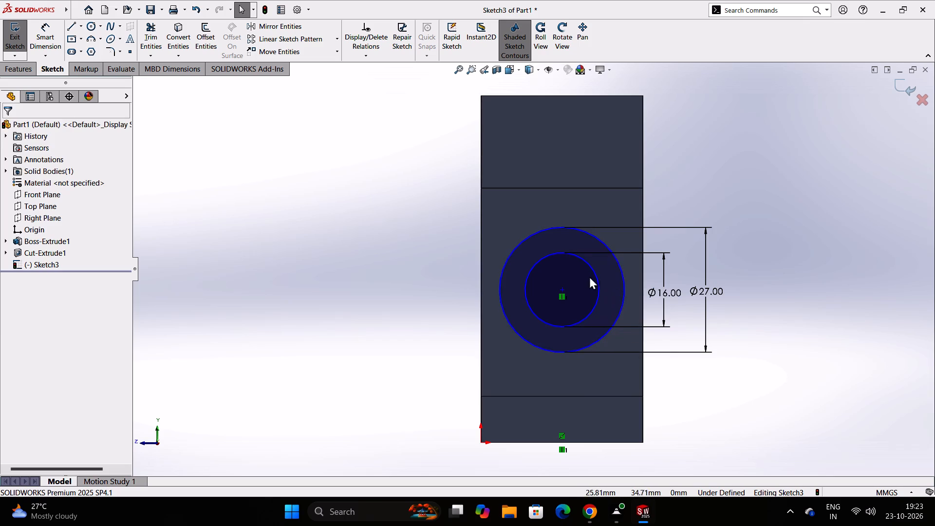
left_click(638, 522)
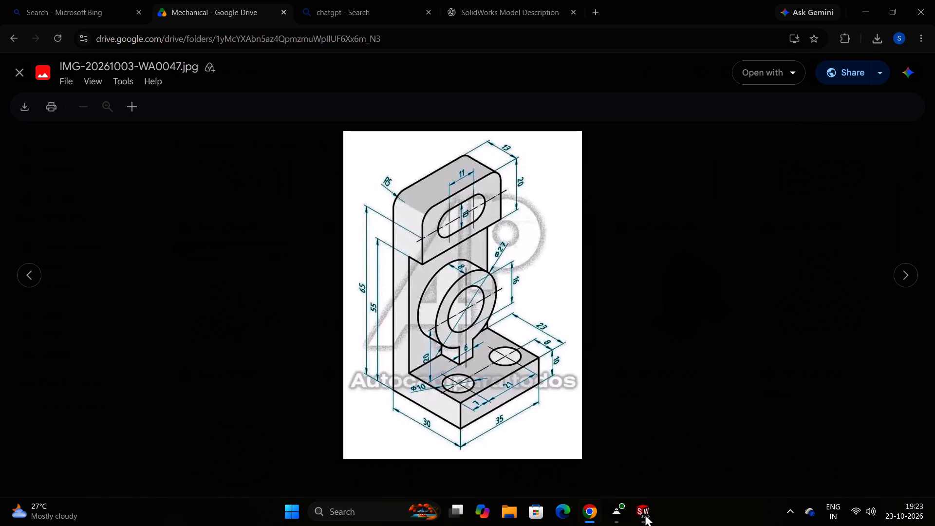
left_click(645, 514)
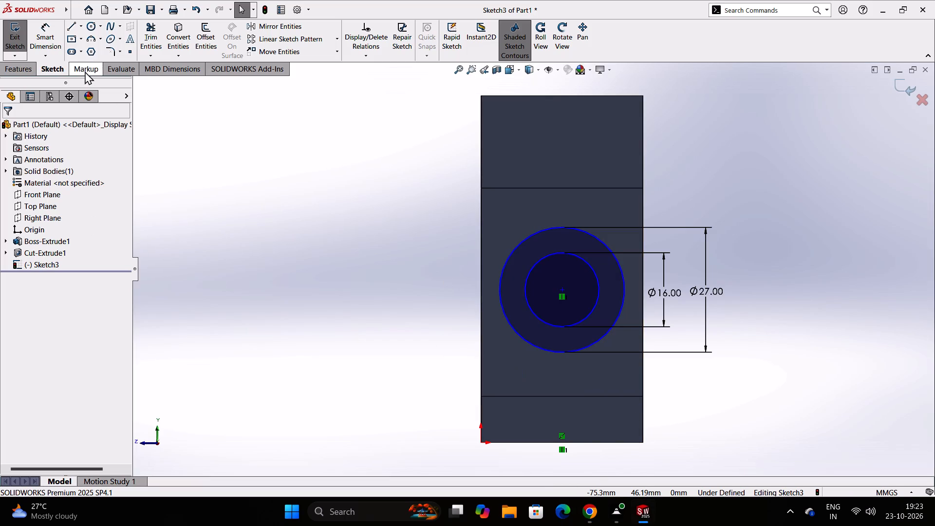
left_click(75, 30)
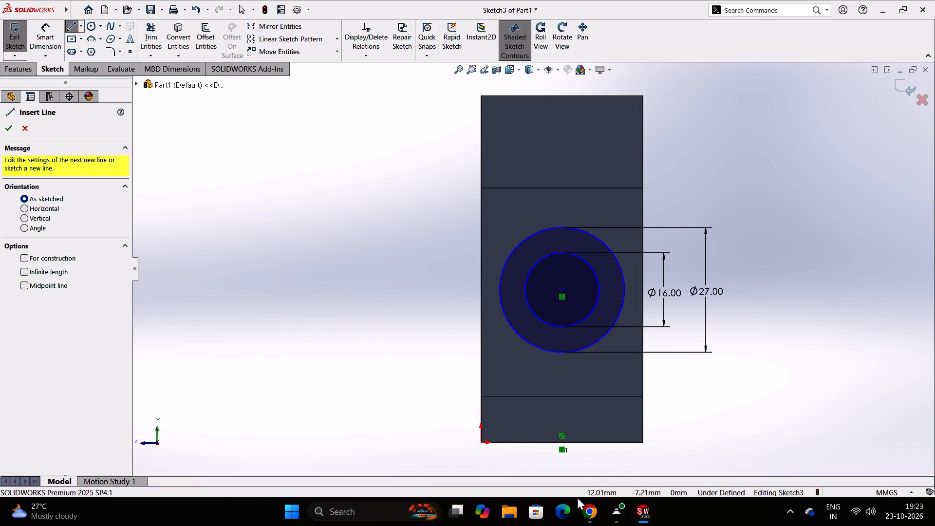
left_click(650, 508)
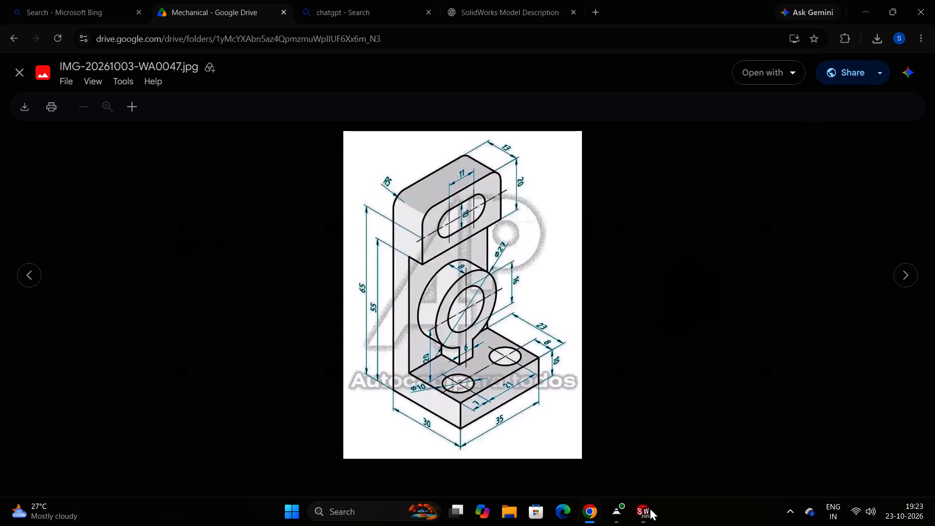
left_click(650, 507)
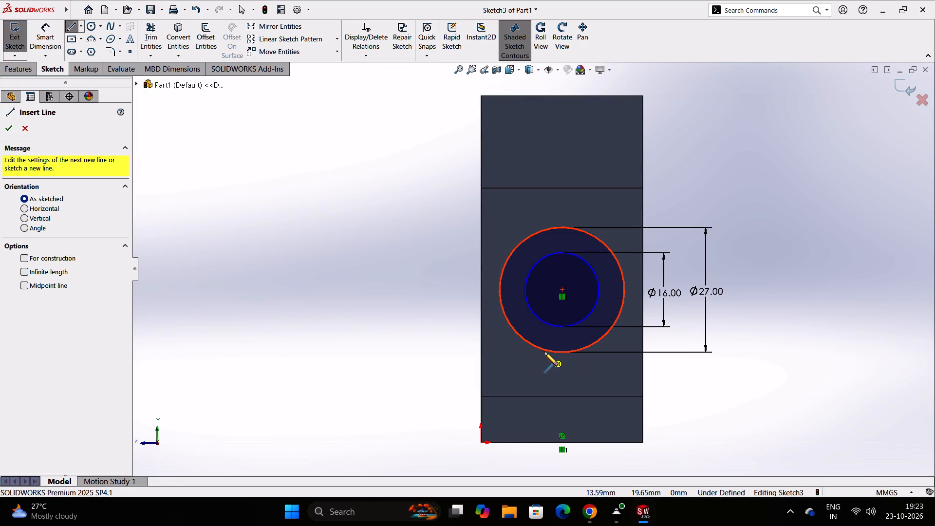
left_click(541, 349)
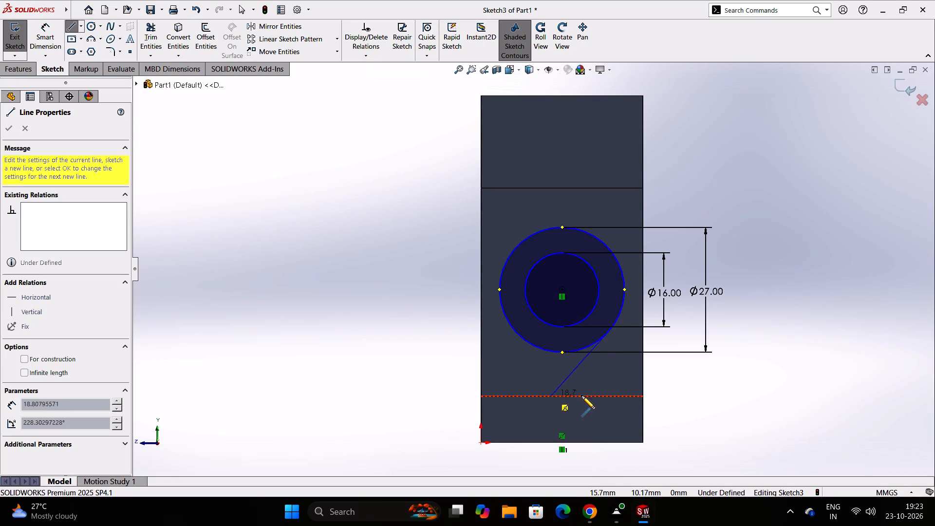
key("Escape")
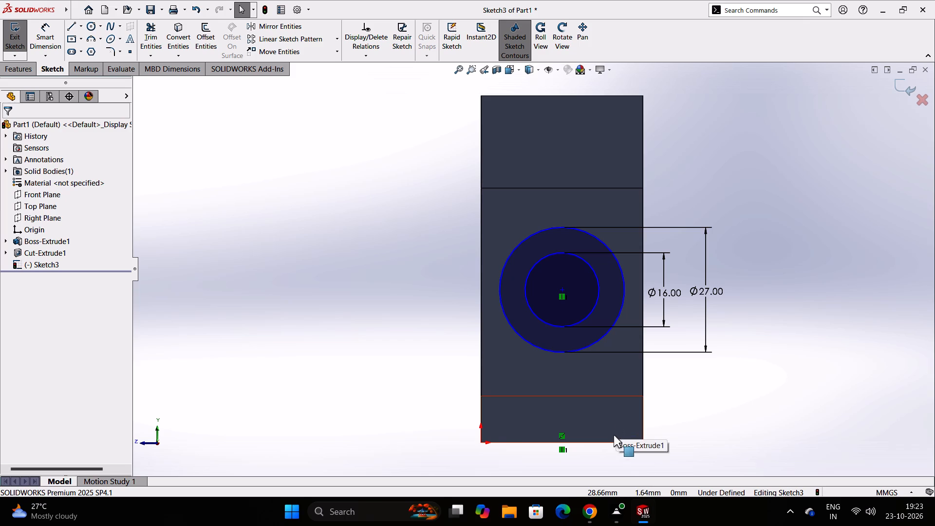
Sketch a vertical line about 10.3 mm long from the outer circle's lower left down to the base's top edge.
key("l")
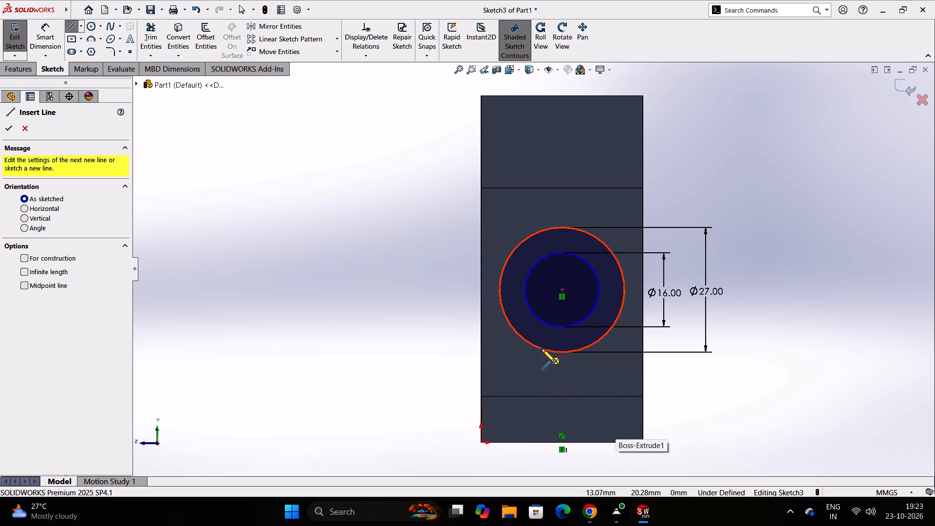
left_click(542, 348)
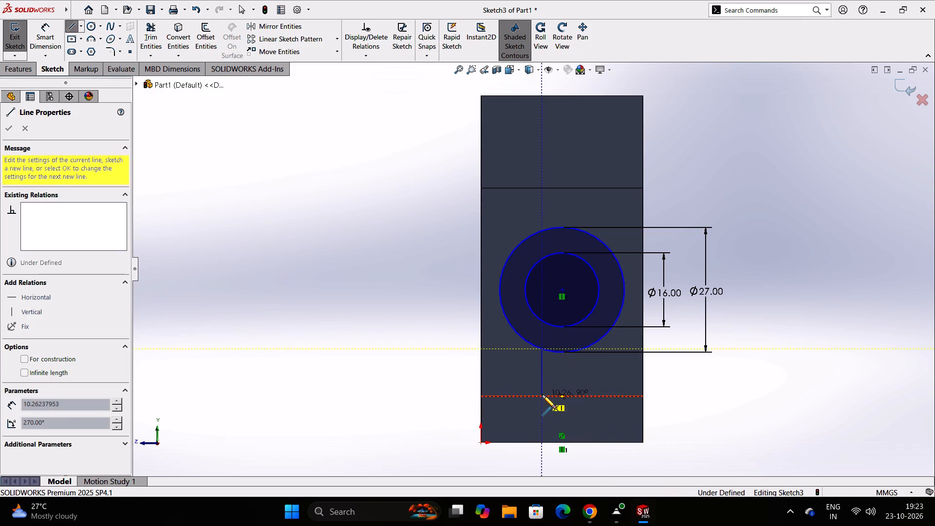
left_click(542, 394)
key("Escape")
Sketch a second, near-vertical line about 10.8 mm long from the outer circle's lower right down to the base's top edge.
key("l")
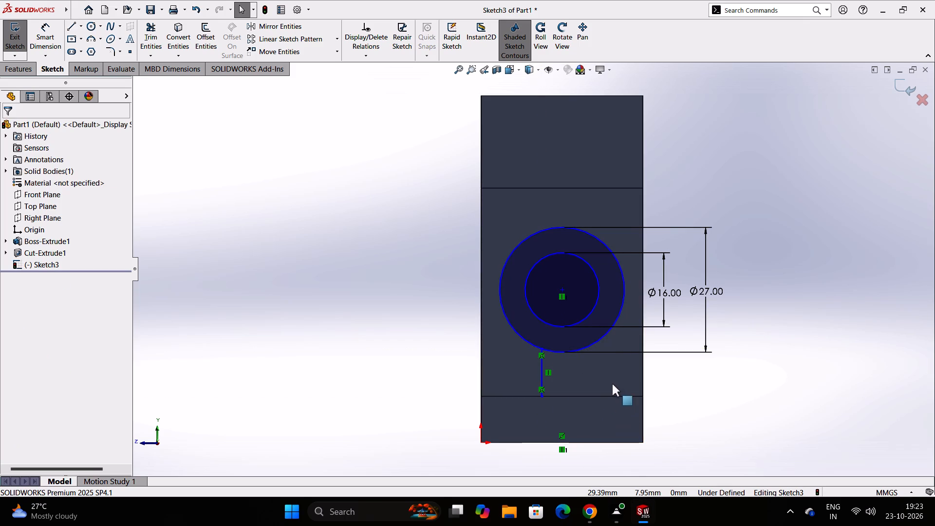
left_click(588, 346)
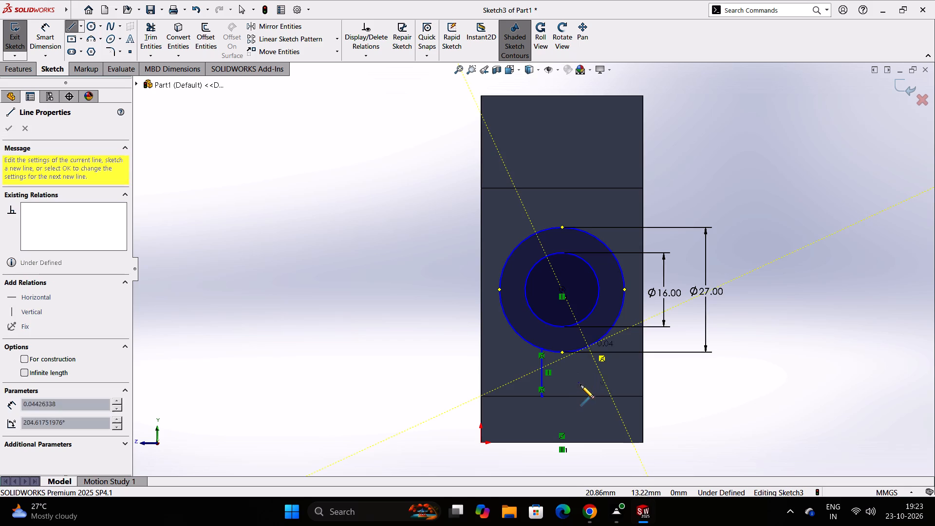
left_click(587, 396)
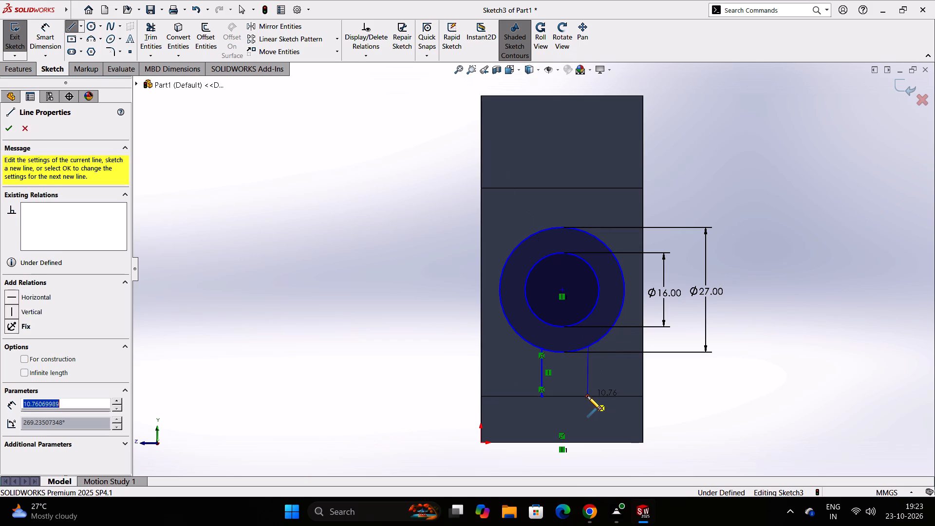
key("Escape")
key("Escape")
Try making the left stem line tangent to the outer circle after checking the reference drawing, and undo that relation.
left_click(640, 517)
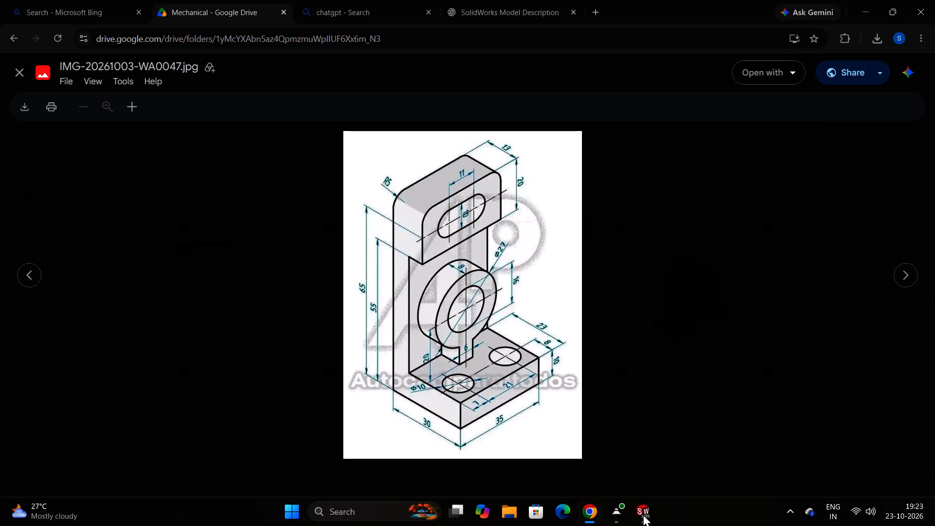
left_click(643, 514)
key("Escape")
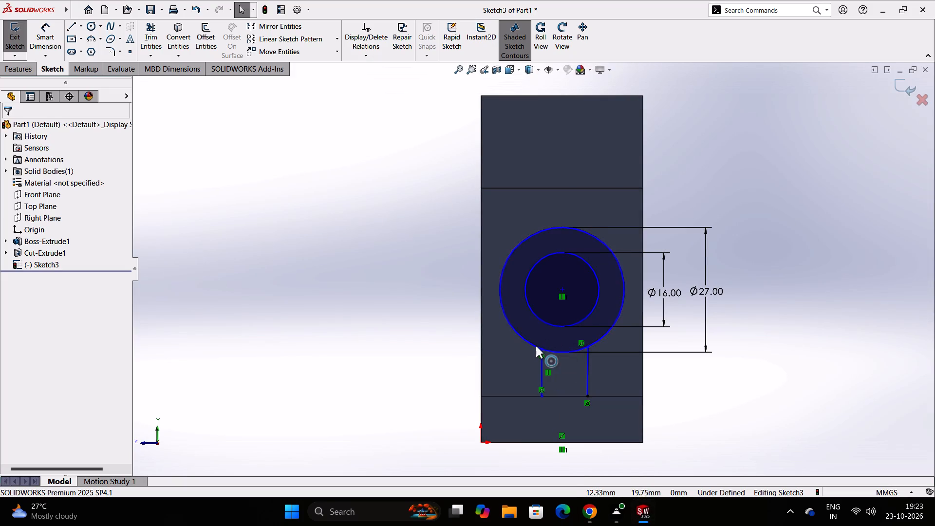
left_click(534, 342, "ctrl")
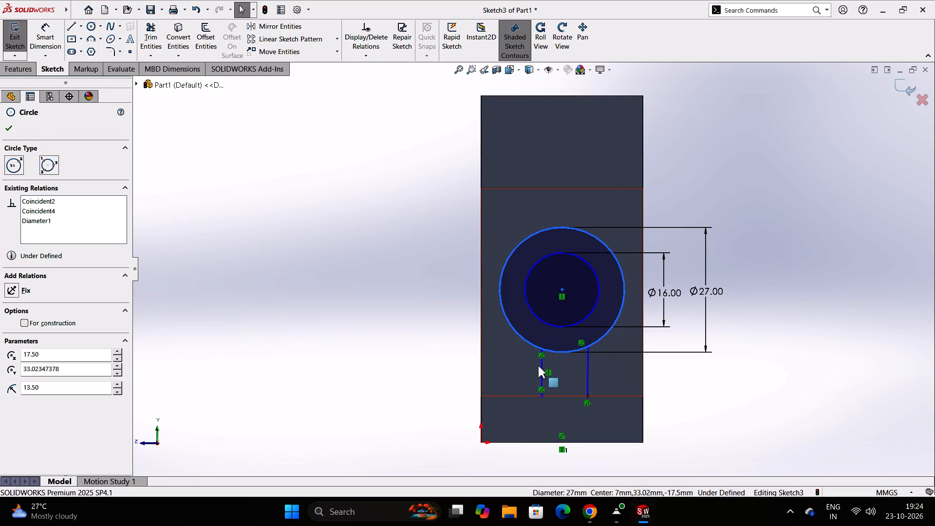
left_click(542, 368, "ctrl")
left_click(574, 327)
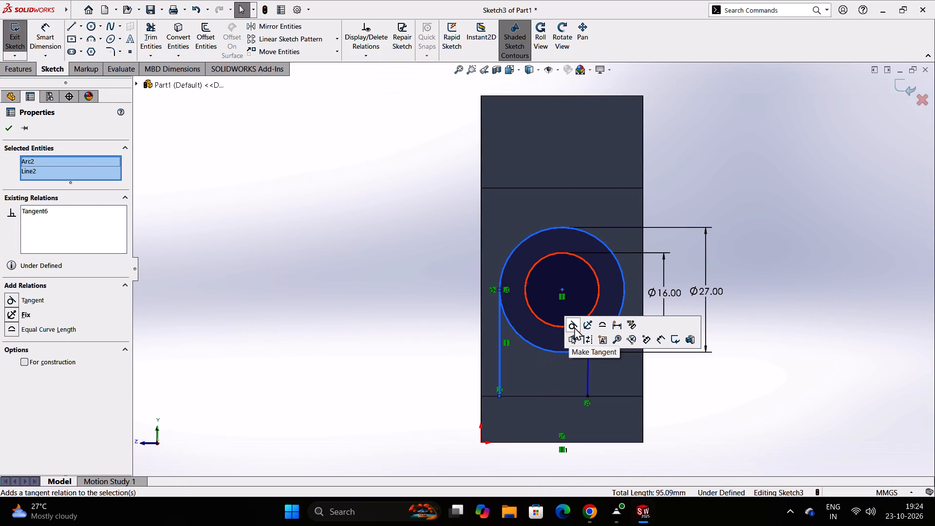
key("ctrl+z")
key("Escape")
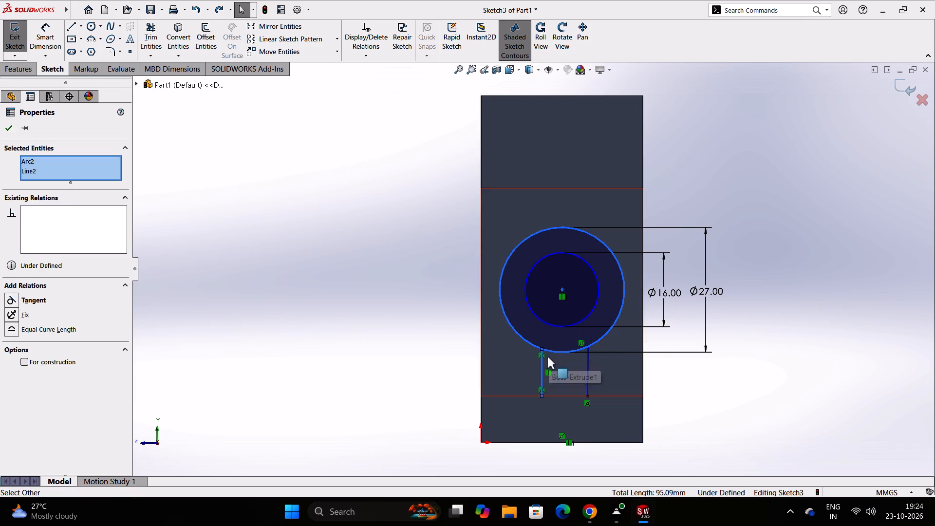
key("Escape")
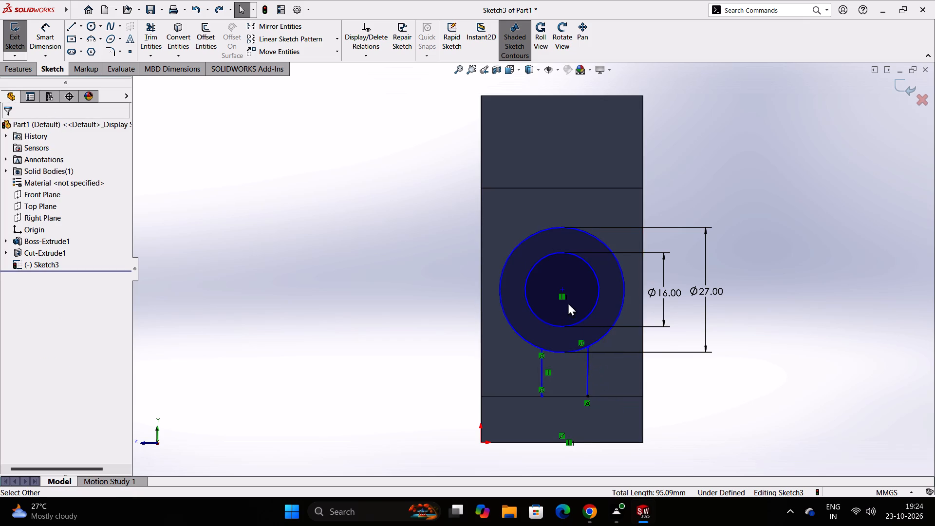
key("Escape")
Sketch a vertical centerline through the circles' centre, running from above the outer circle to below the base's bottom edge.
left_click(82, 27)
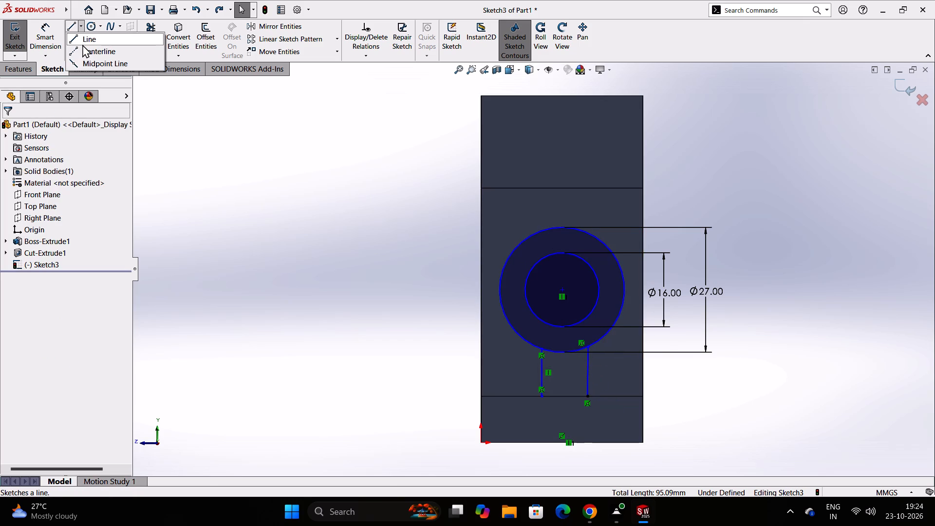
left_click(88, 53)
left_click(562, 157)
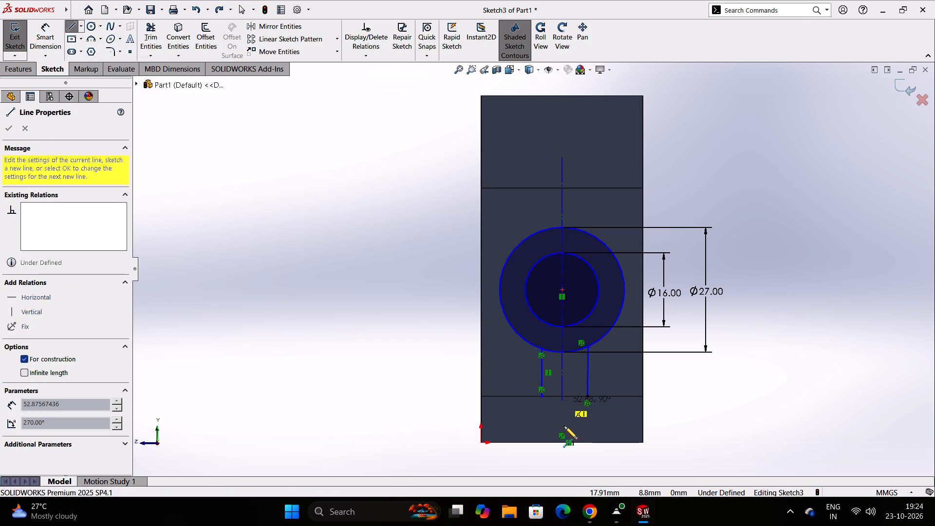
left_click(561, 463)
key("Escape")
key("Escape")
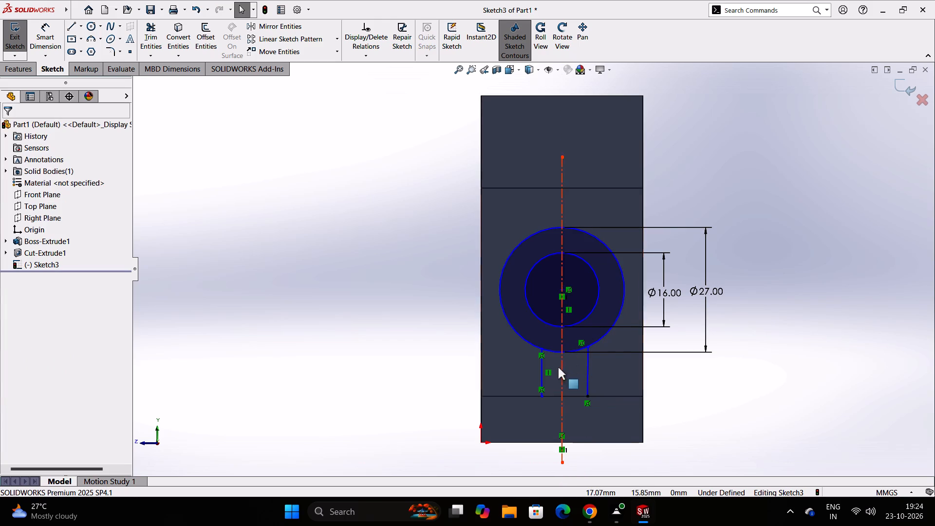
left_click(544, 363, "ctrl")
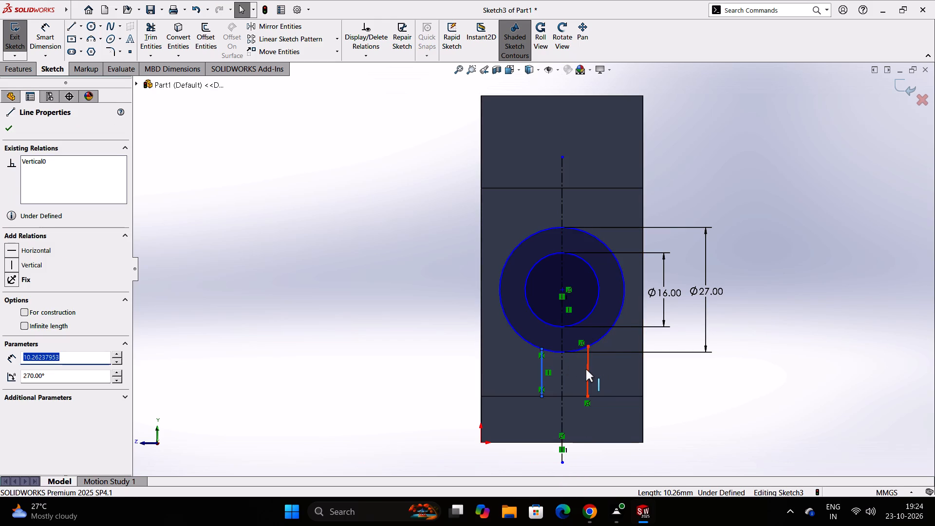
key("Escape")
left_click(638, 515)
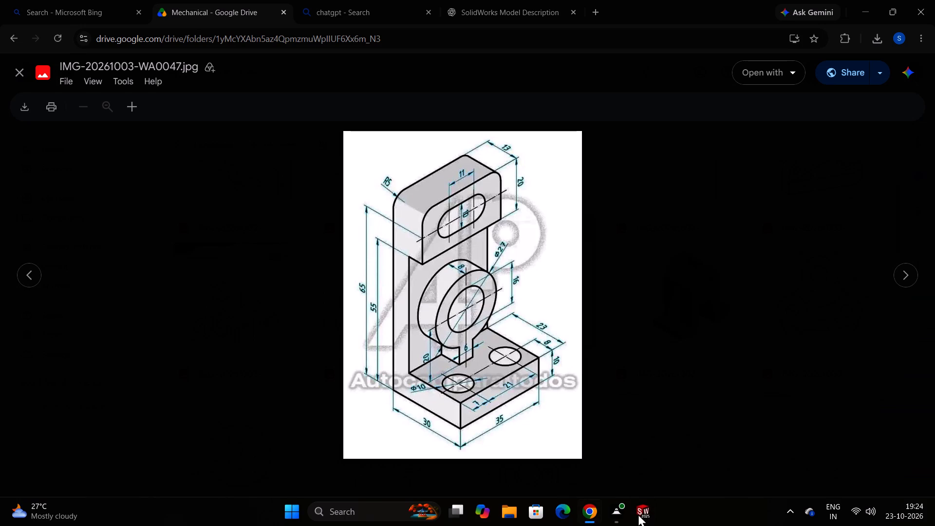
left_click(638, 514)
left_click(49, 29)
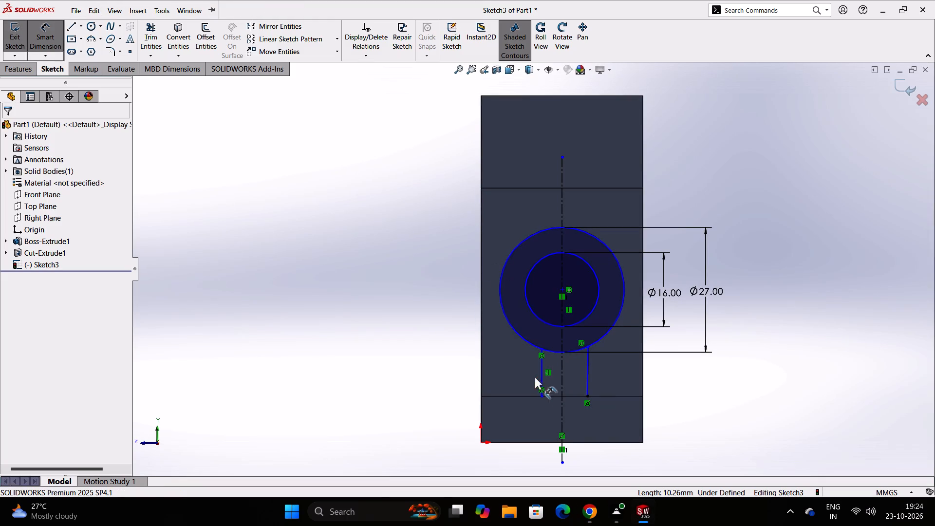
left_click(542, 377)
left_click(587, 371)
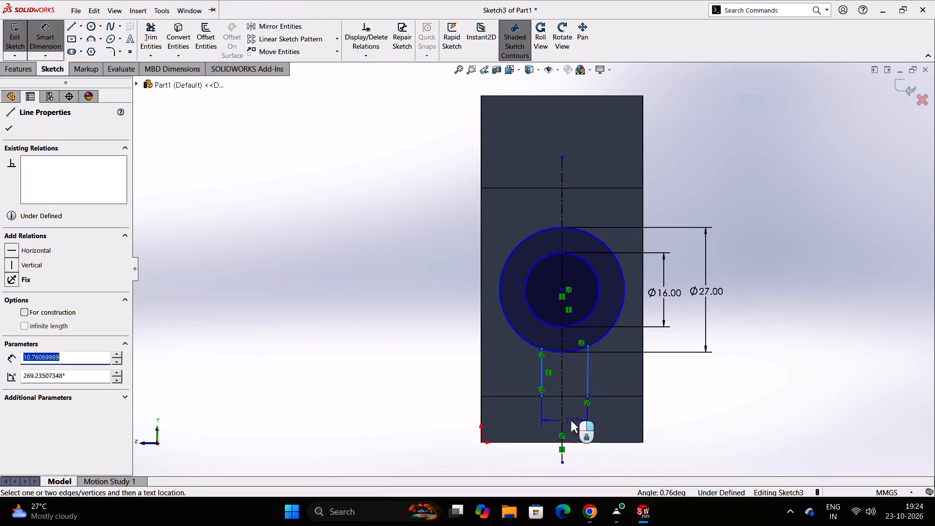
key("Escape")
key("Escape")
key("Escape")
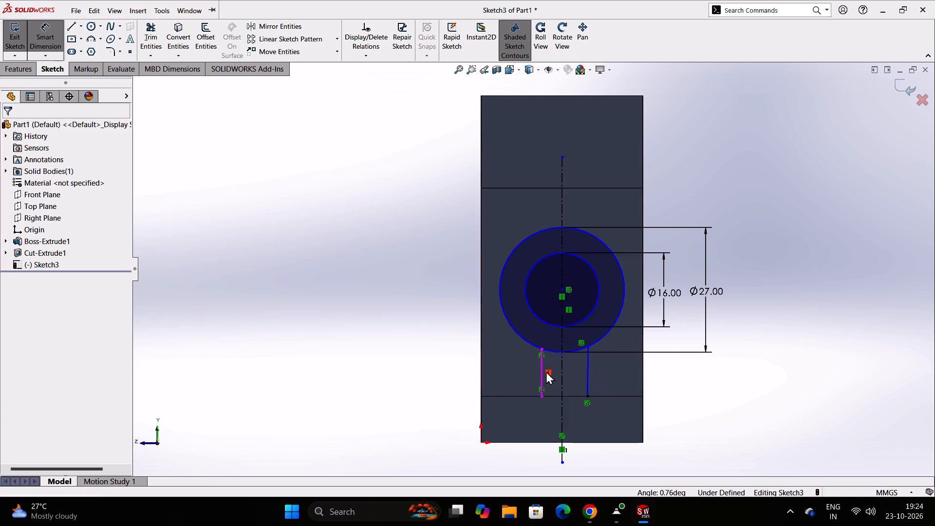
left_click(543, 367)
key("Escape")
Add a Vertical relation to the right stem line.
left_click(586, 369)
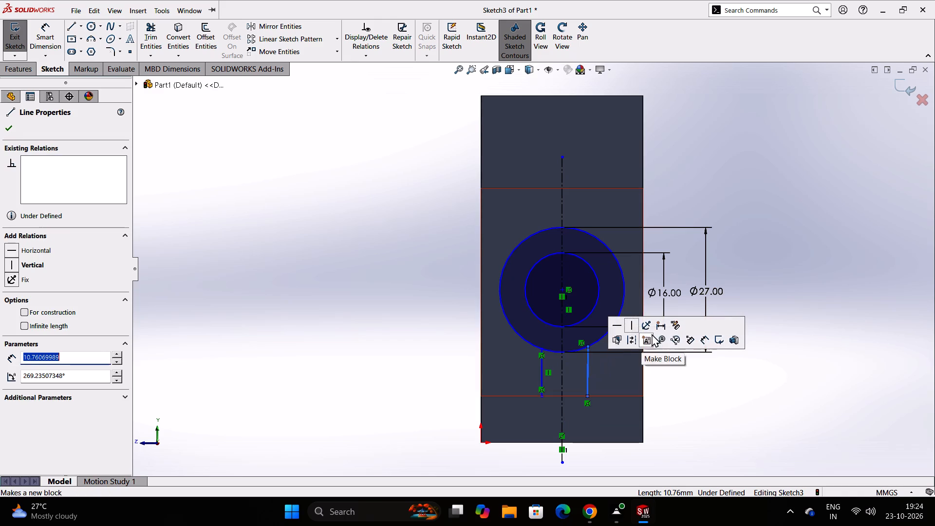
left_click(633, 326)
key("Escape")
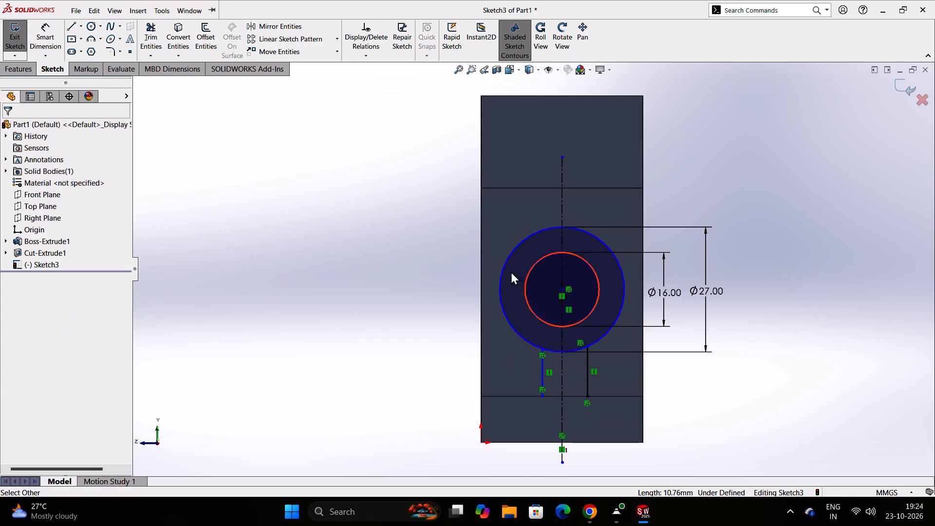
Dimension the distance between the two vertical stem lines to 6 mm, checking it against the reference drawing.
left_click(41, 30)
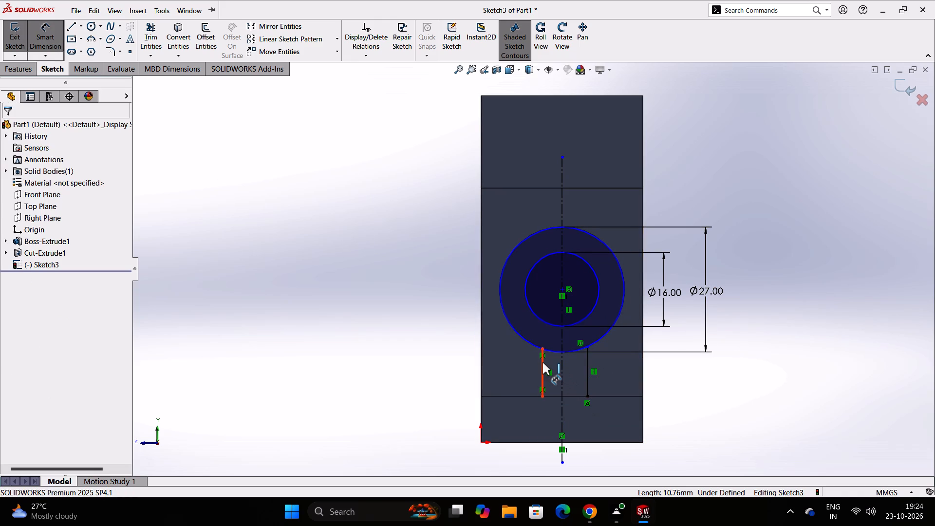
left_click(542, 362, "ctrl")
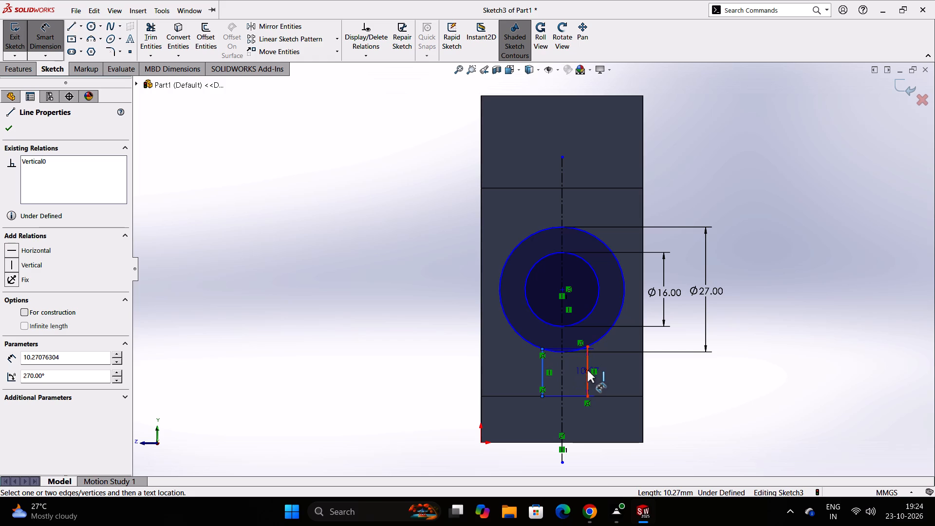
left_click(587, 370)
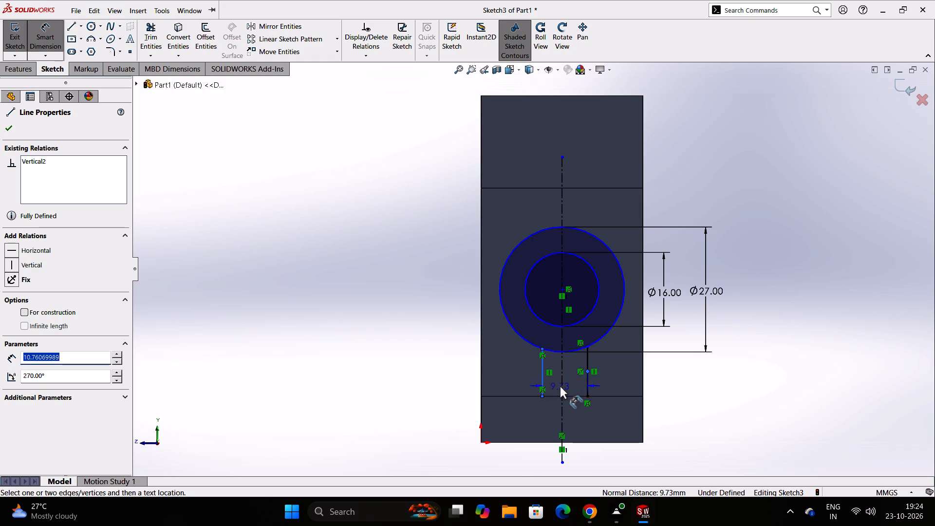
left_click(567, 411)
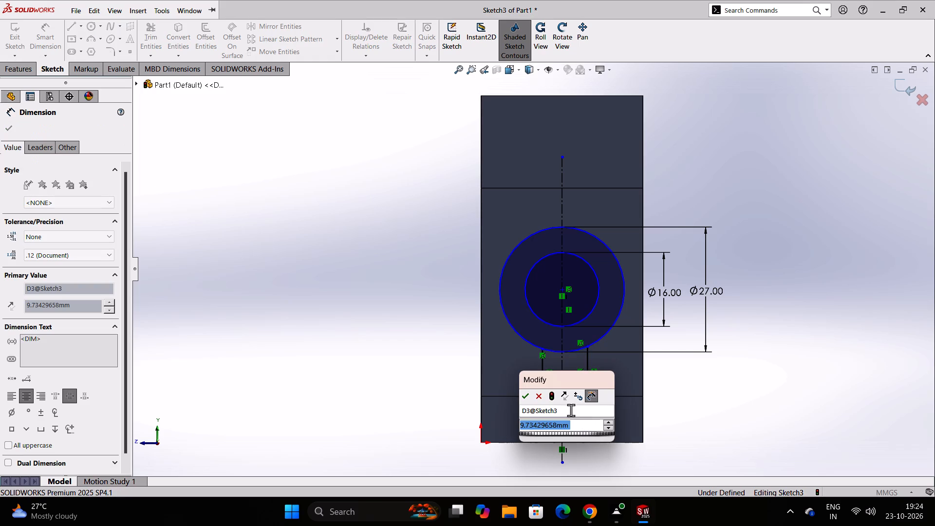
key("7")
key("BackSpace")
key("6")
key("Return")
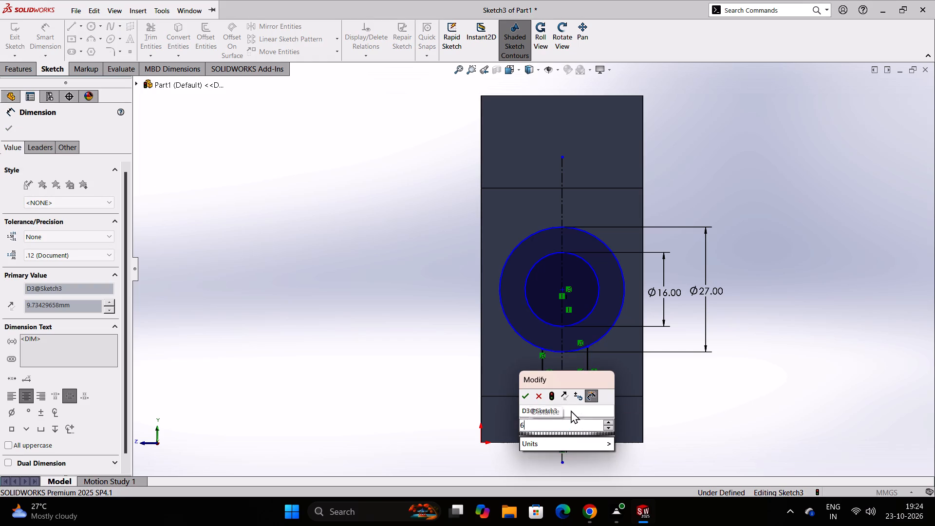
left_click(647, 521)
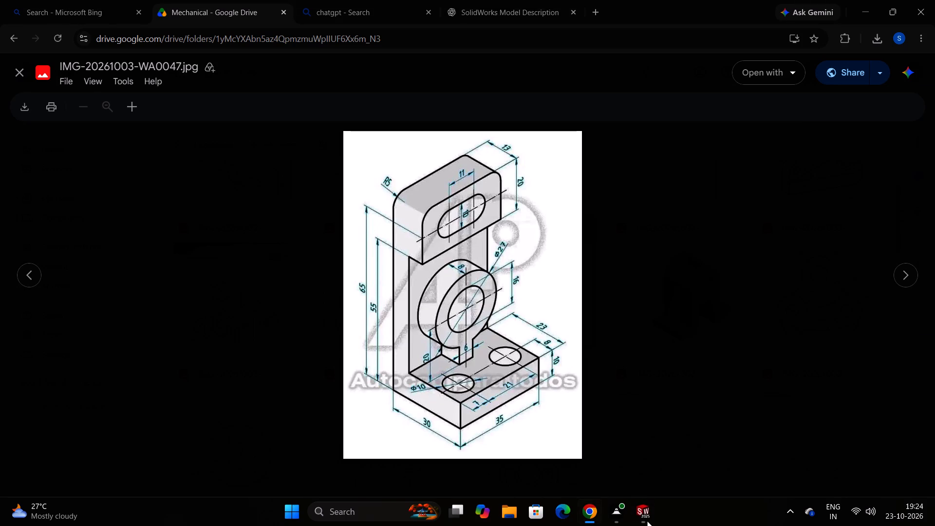
left_click(647, 520)
scroll(574, 381, "down", 2)
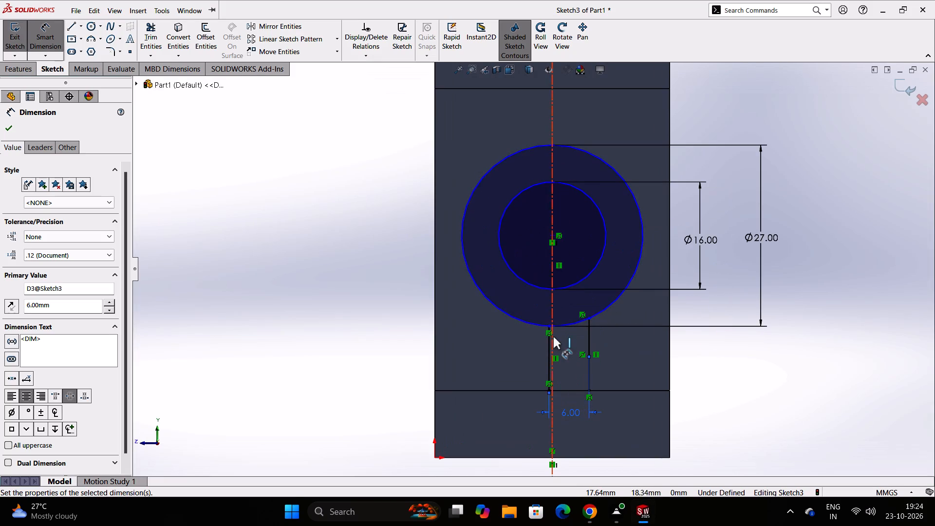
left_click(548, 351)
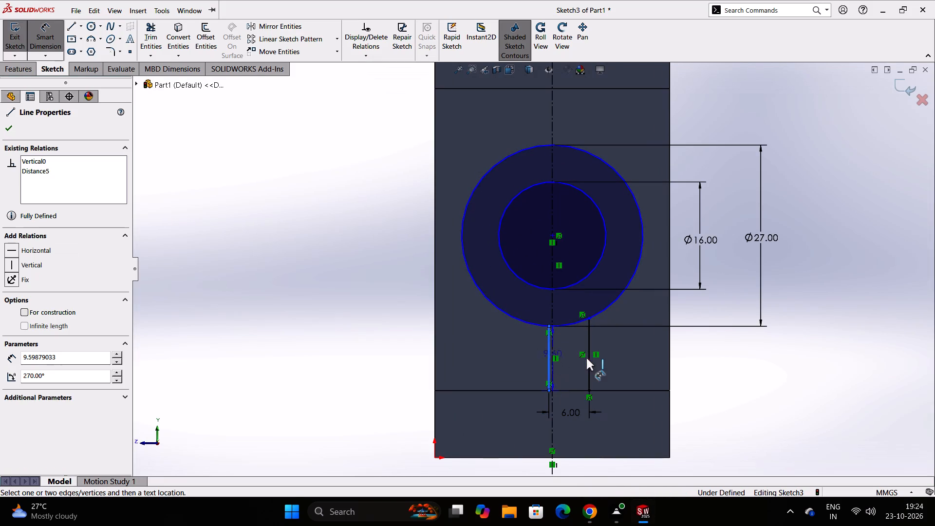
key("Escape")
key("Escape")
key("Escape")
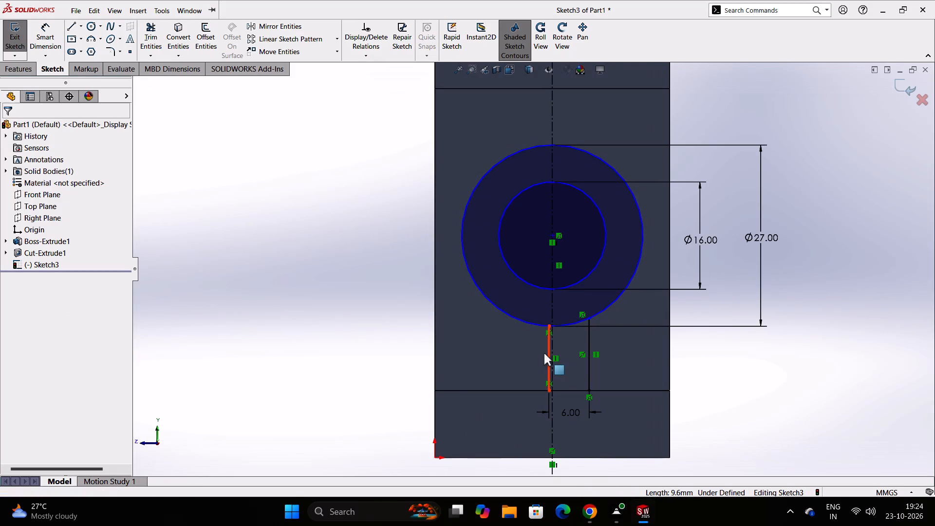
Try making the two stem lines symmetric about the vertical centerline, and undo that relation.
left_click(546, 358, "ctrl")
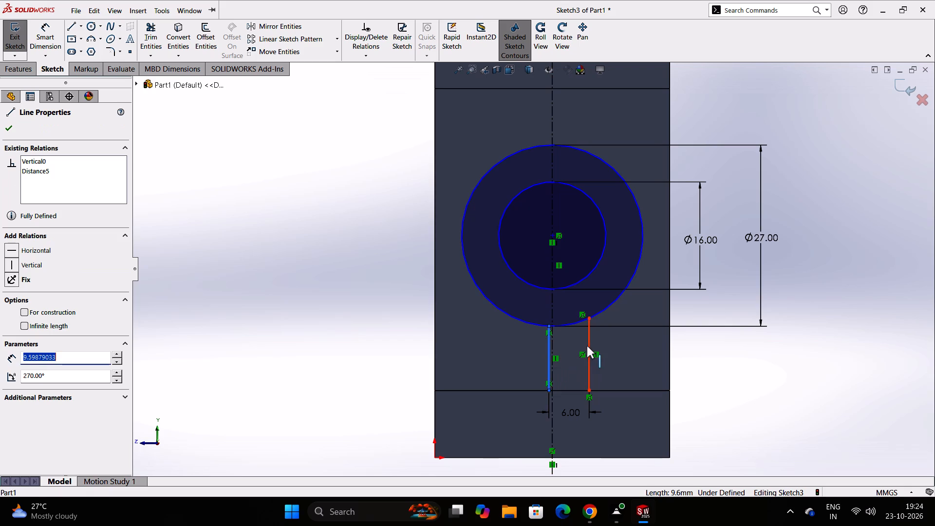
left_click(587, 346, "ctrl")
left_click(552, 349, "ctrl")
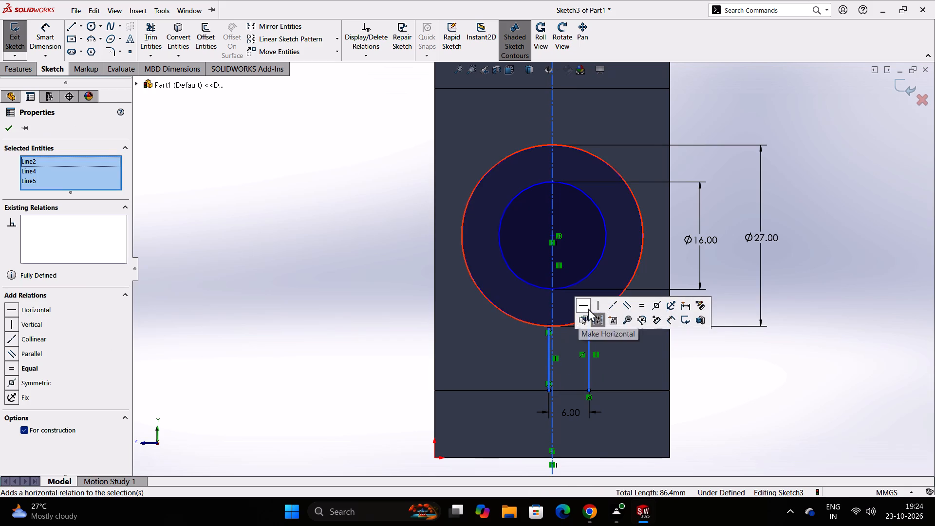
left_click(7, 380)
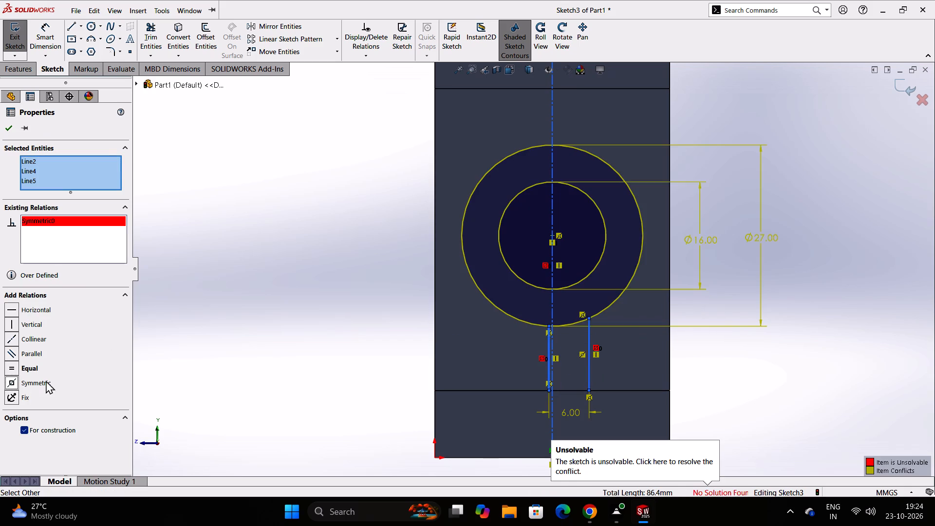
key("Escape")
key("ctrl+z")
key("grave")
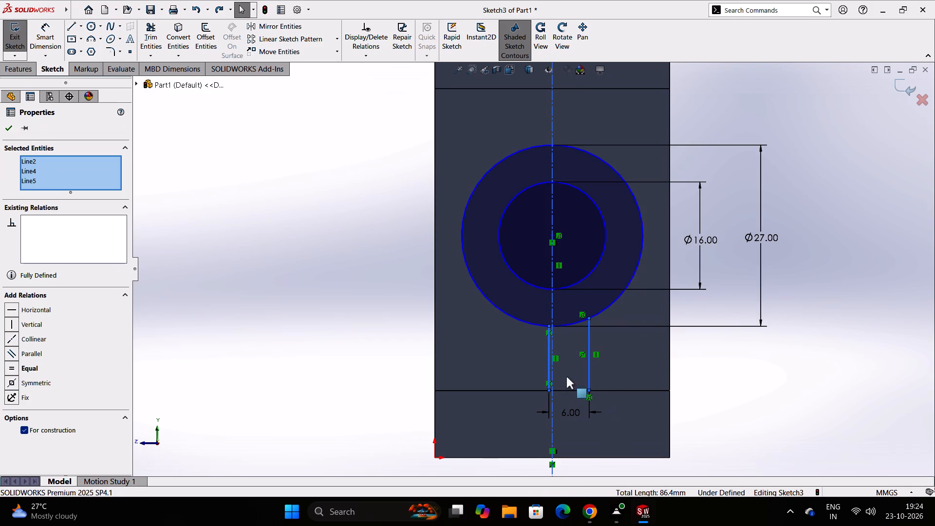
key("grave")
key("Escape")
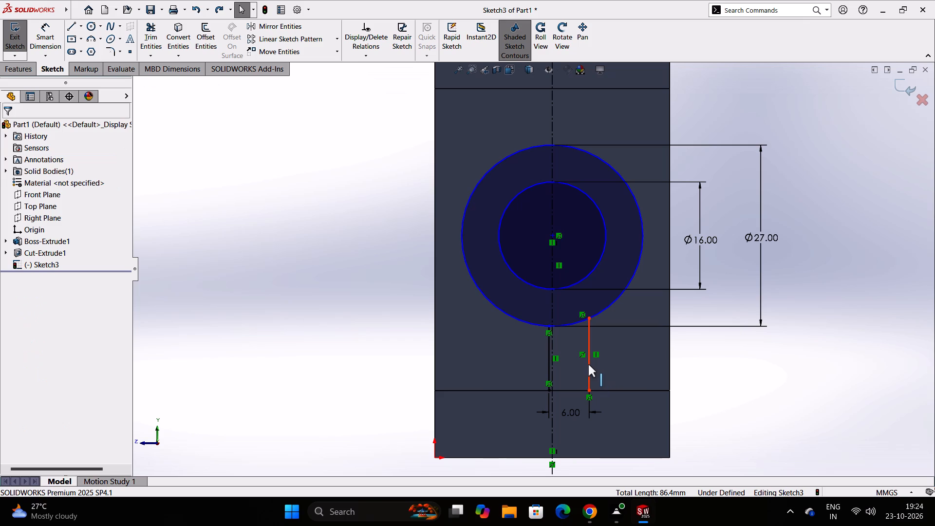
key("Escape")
Delete the 6 mm spacing between the two stem lines and the coincident relations at their endpoints.
left_click(583, 357)
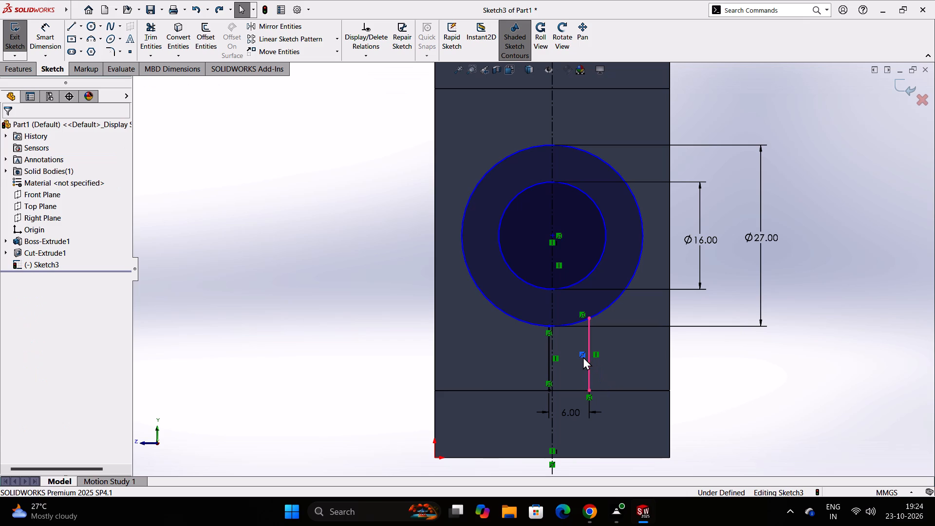
key("Delete")
left_click(548, 332)
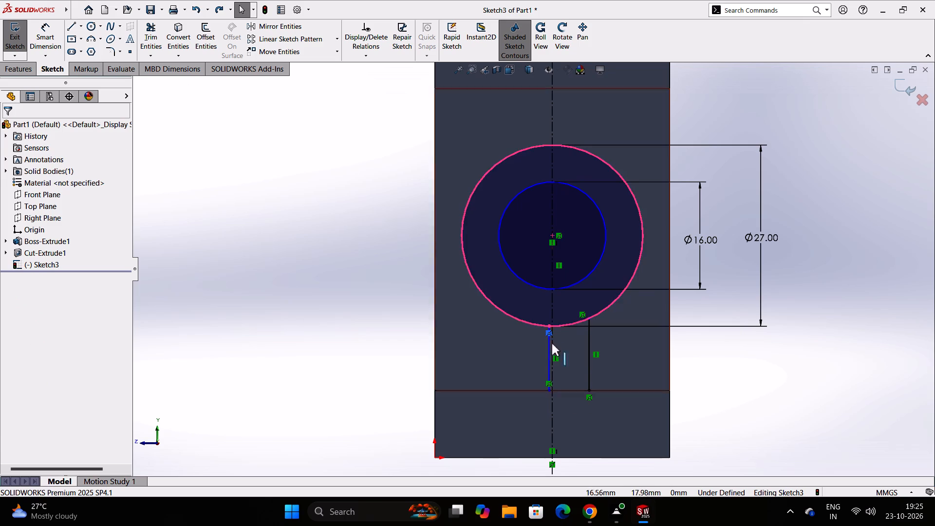
key("Delete")
left_click(549, 383)
key("Delete")
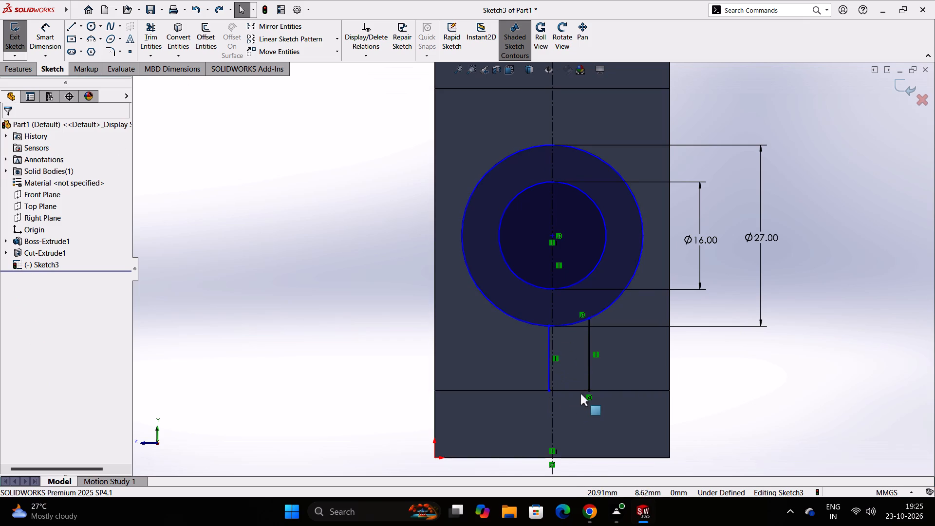
left_click(587, 397)
key("Delete")
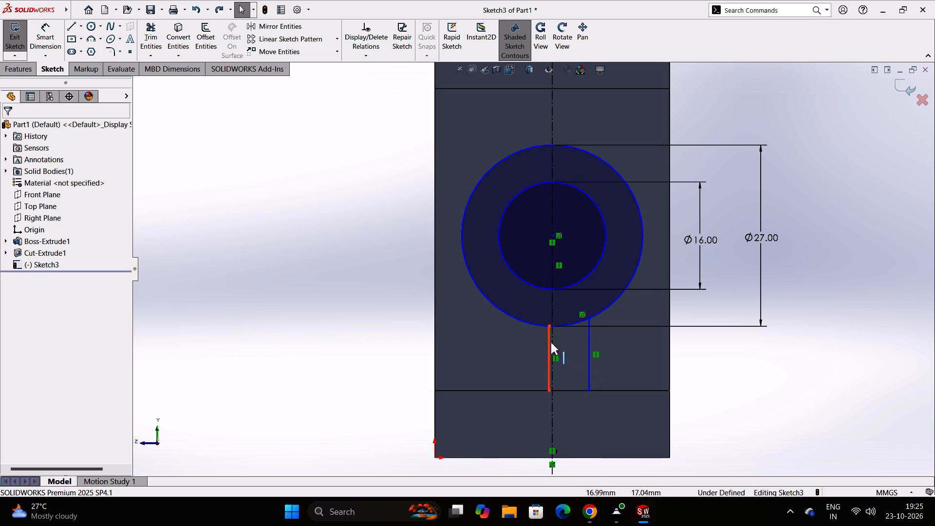
key("Escape")
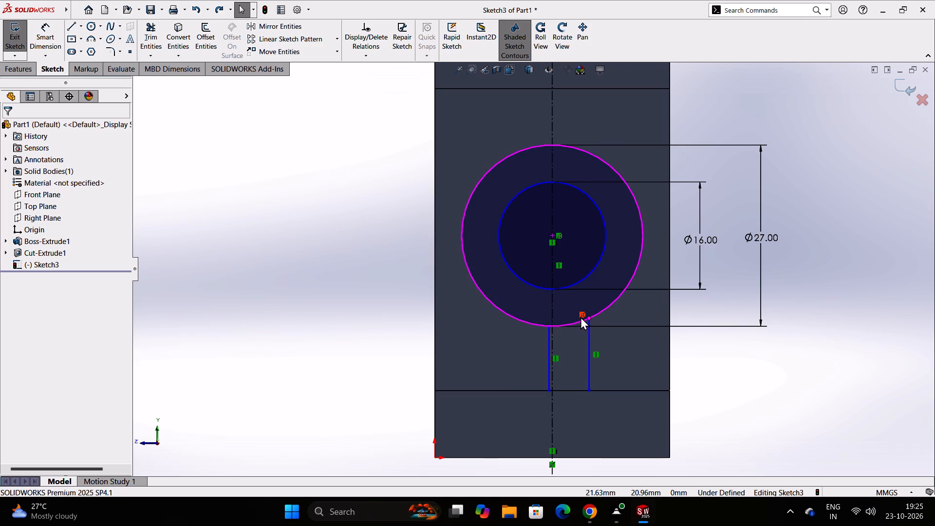
left_click(580, 314)
key("Delete")
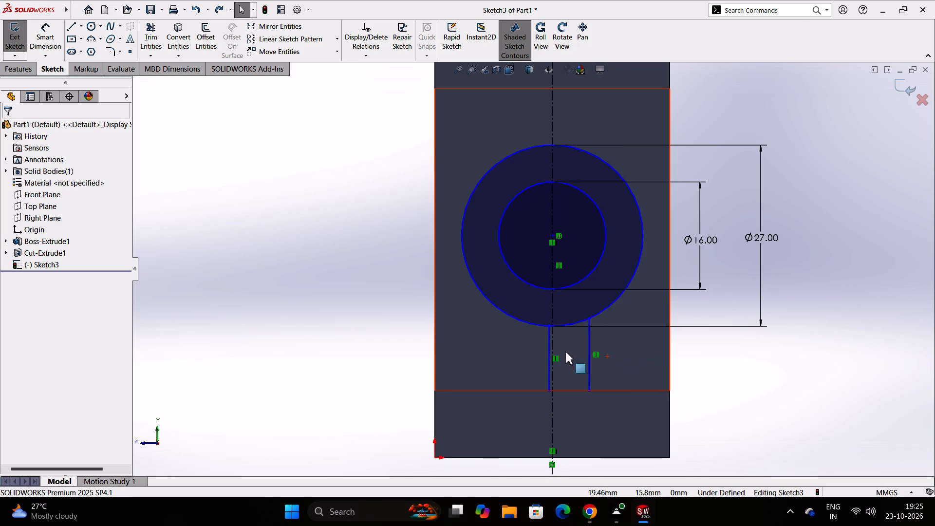
key("Escape")
Add a Symmetric relation between the two vertical stem lines about the vertical centerline.
left_click(547, 355, "ctrl")
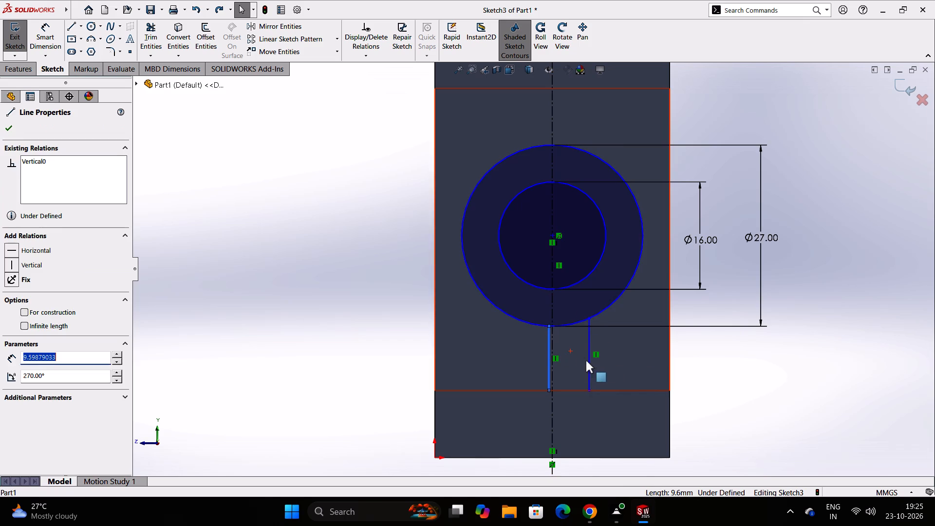
left_click(587, 361, "ctrl")
left_click(553, 338, "ctrl")
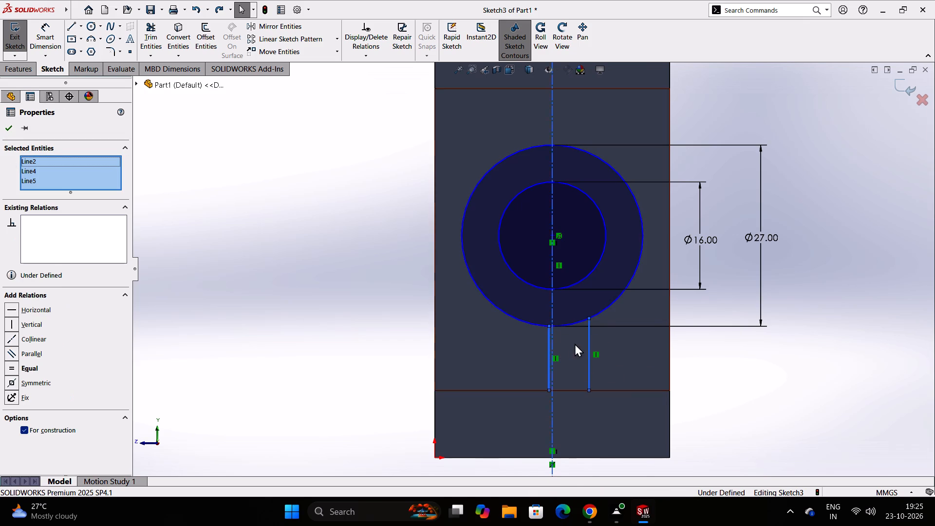
left_click(10, 384)
key("Escape")
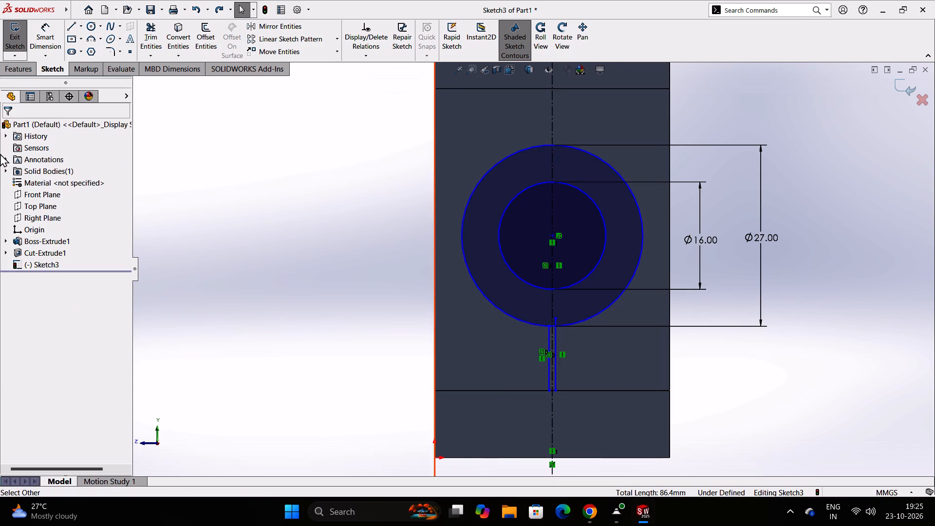
Dimension the distance between the two symmetric stem lines to 6 mm.
left_click(47, 46)
scroll(814, 175, "down", 2)
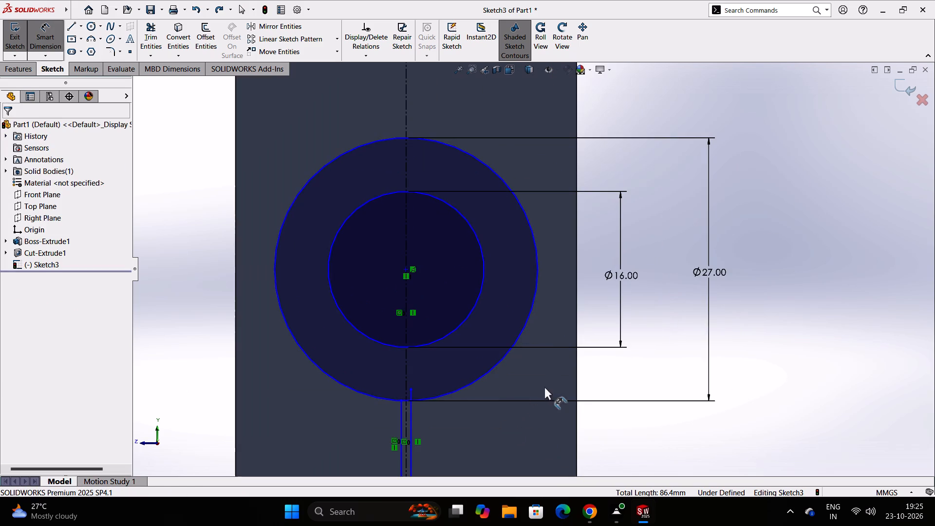
scroll(513, 377, "up", 2)
scroll(448, 416, "down", 4)
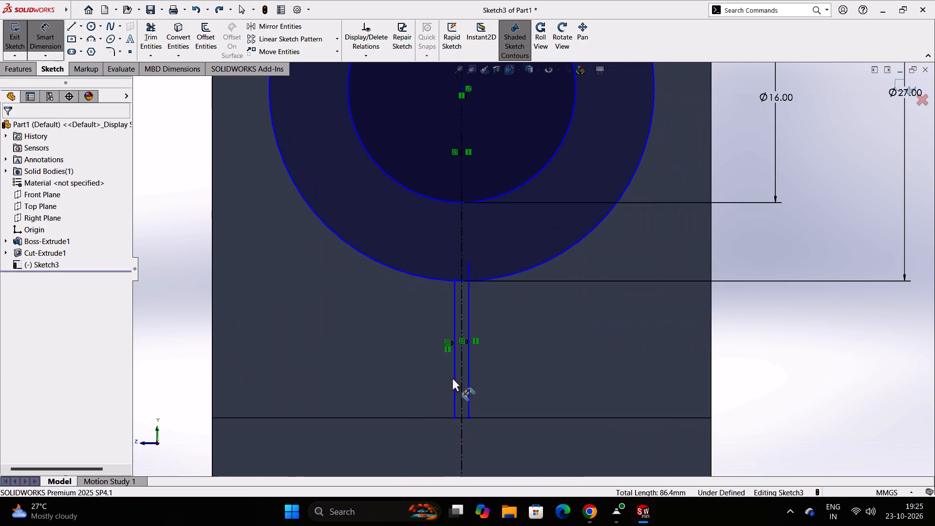
left_click(457, 380)
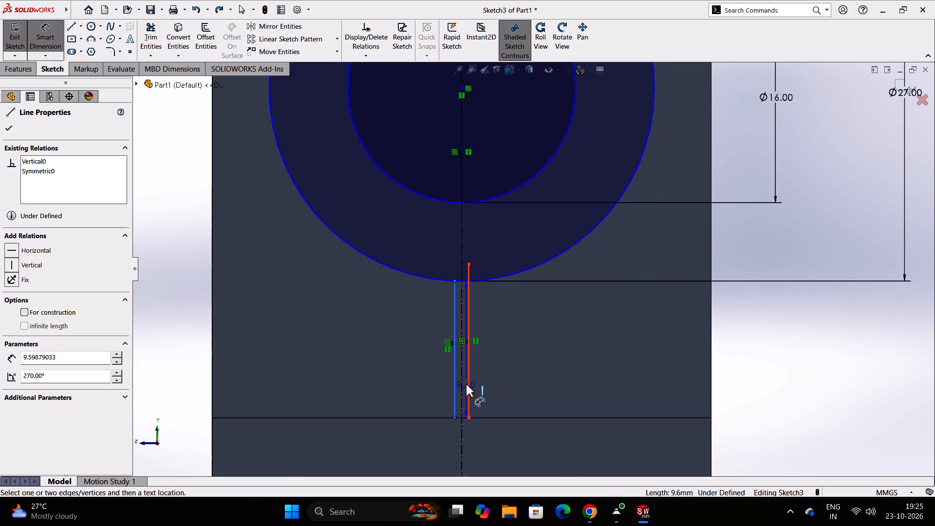
left_click(469, 385)
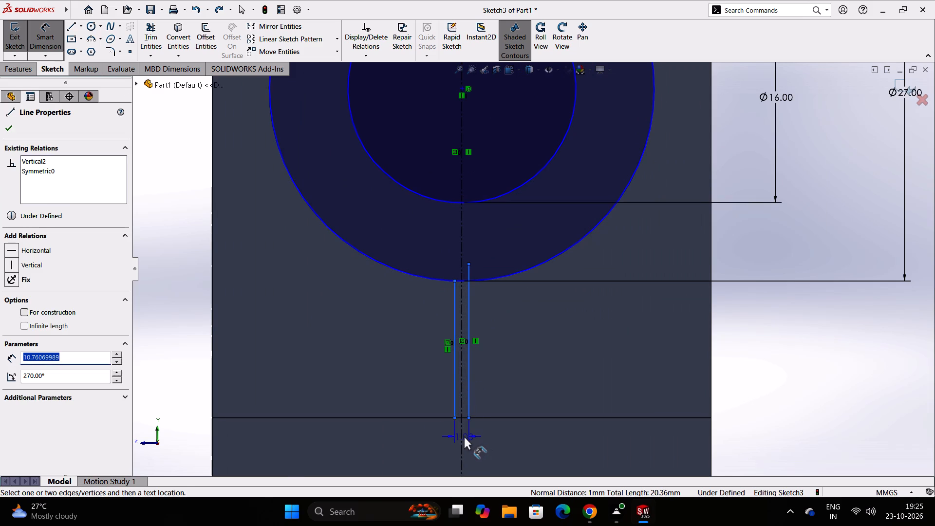
left_click(464, 436)
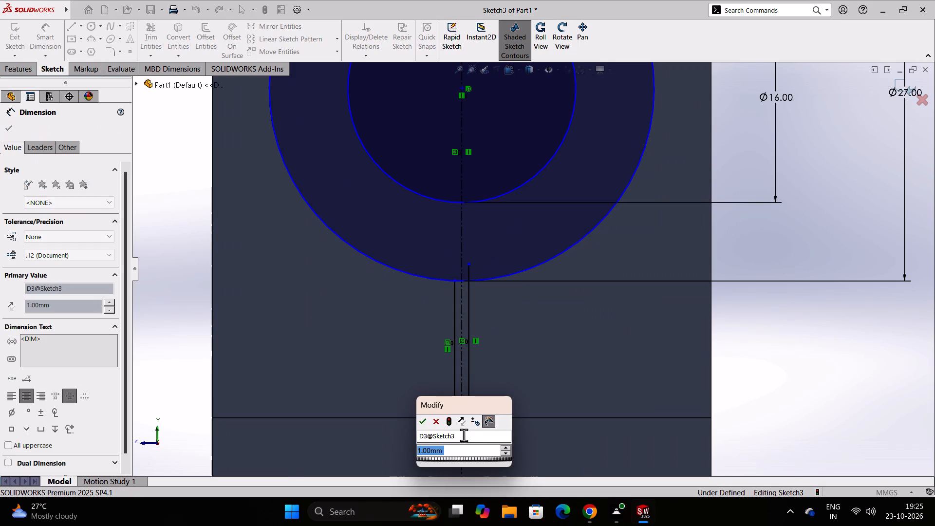
key("6")
key("Return")
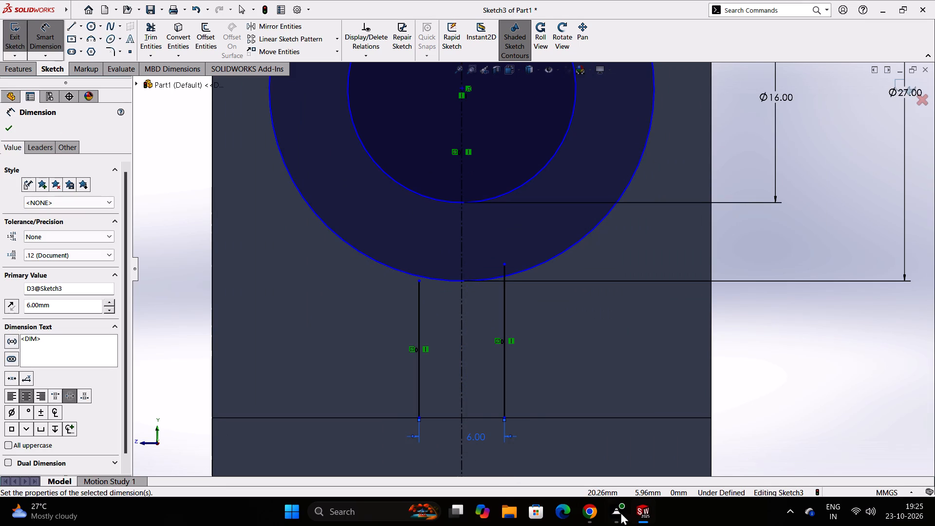
key("Escape")
Extend the left stem line up to the outer circle.
scroll(496, 297, "down", 3)
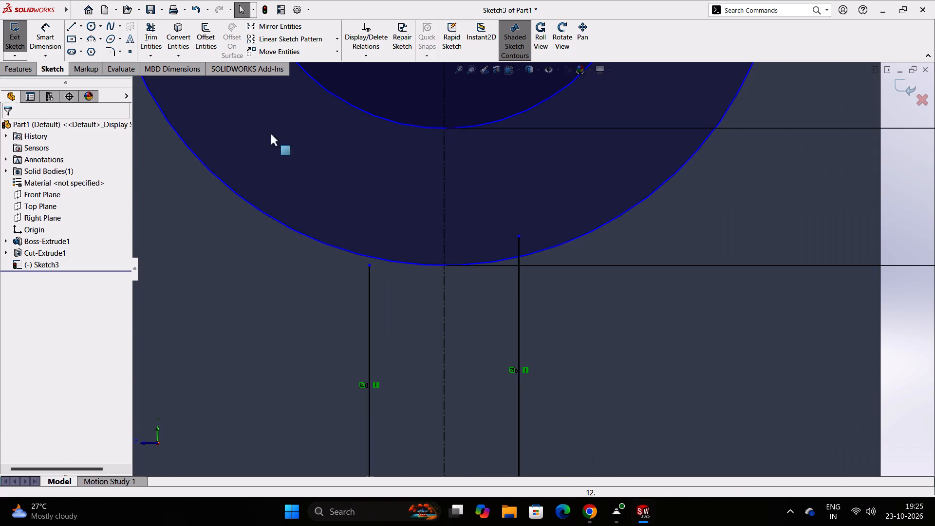
left_click(153, 54)
left_click(176, 77)
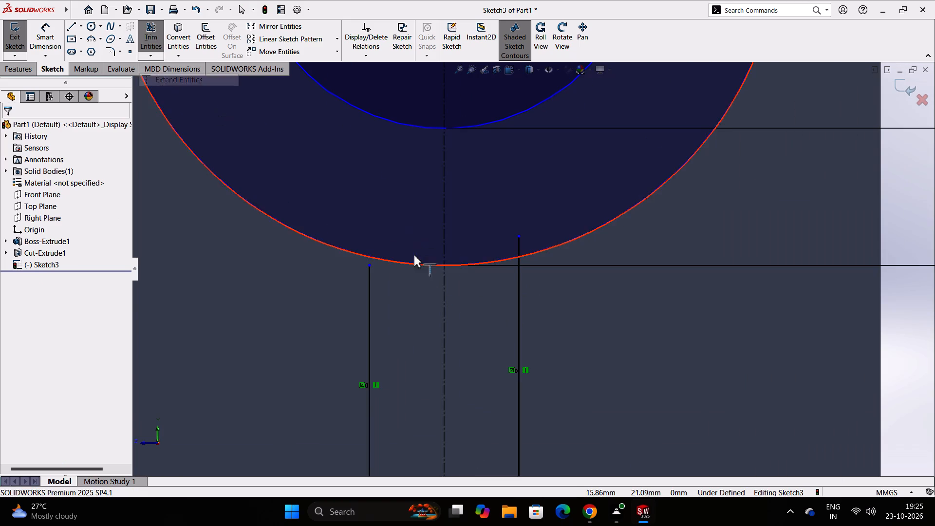
left_click(368, 292)
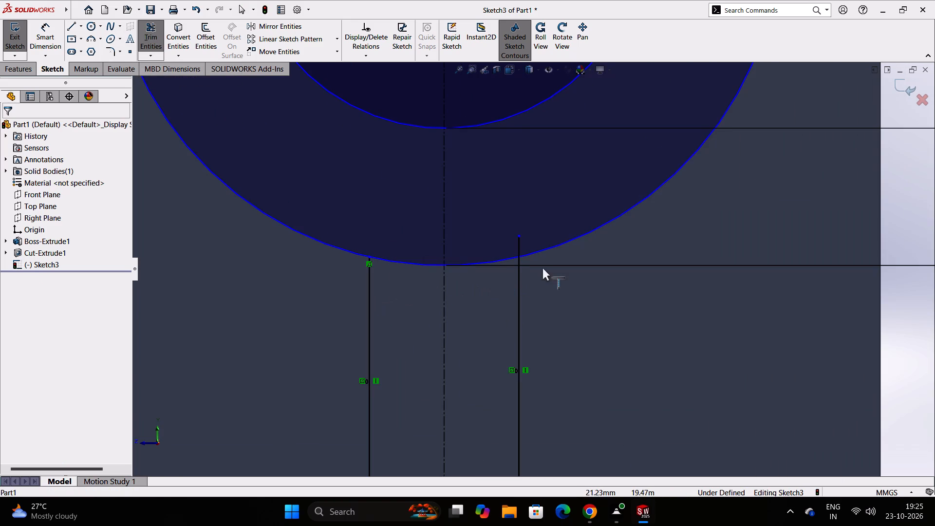
key("Escape")
key("Escape")
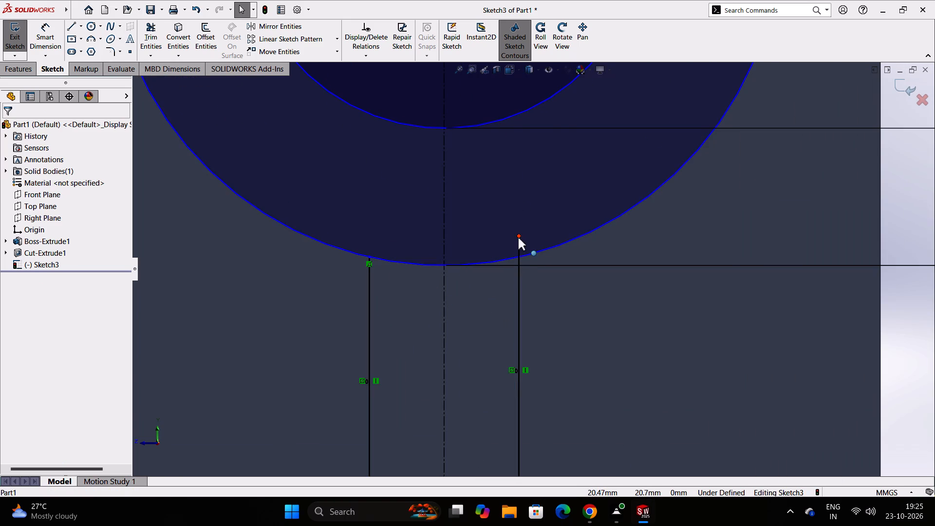
Move the right stem line's top endpoint down onto the outer circle.
left_click_drag(518, 235, 516, 254)
key("Escape")
key("Escape")
scroll(576, 342, "up", 4)
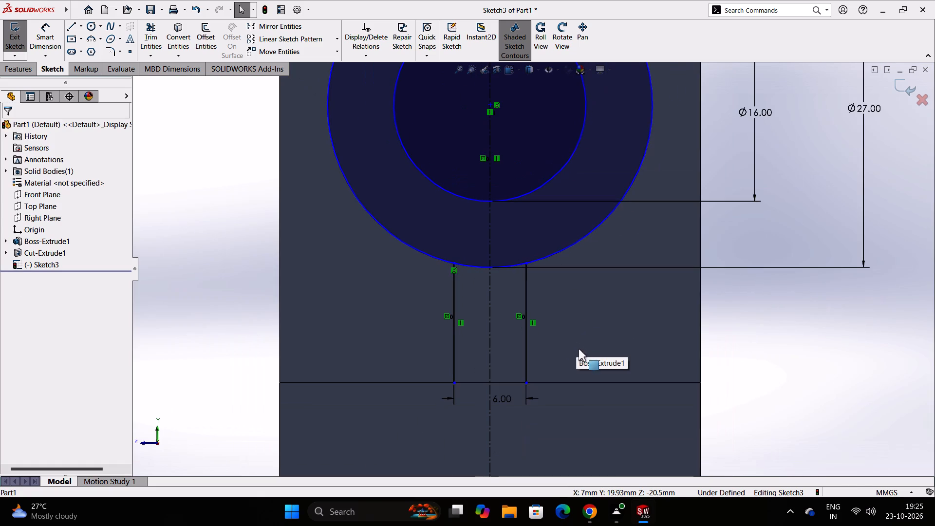
Sketch a 6 mm horizontal line joining the bottom ends of the two stem lines.
left_click(640, 518)
left_click(640, 518)
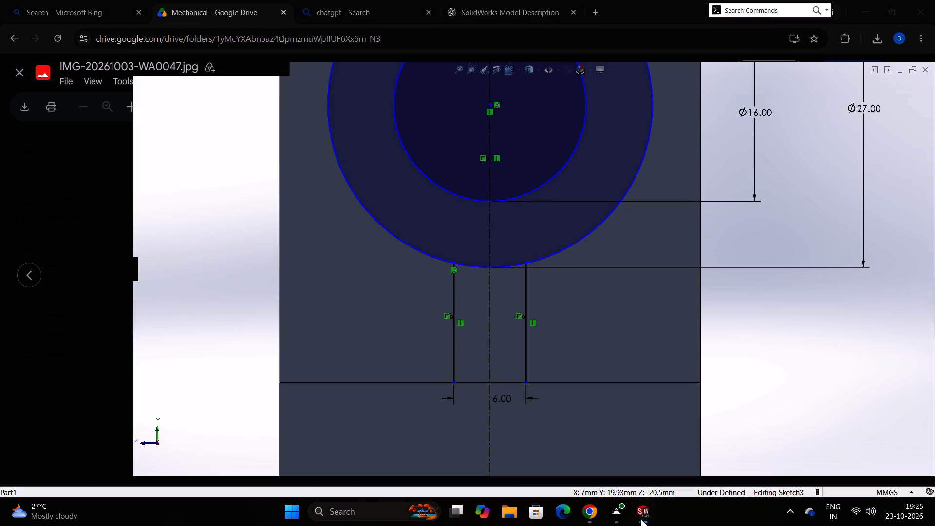
key("l")
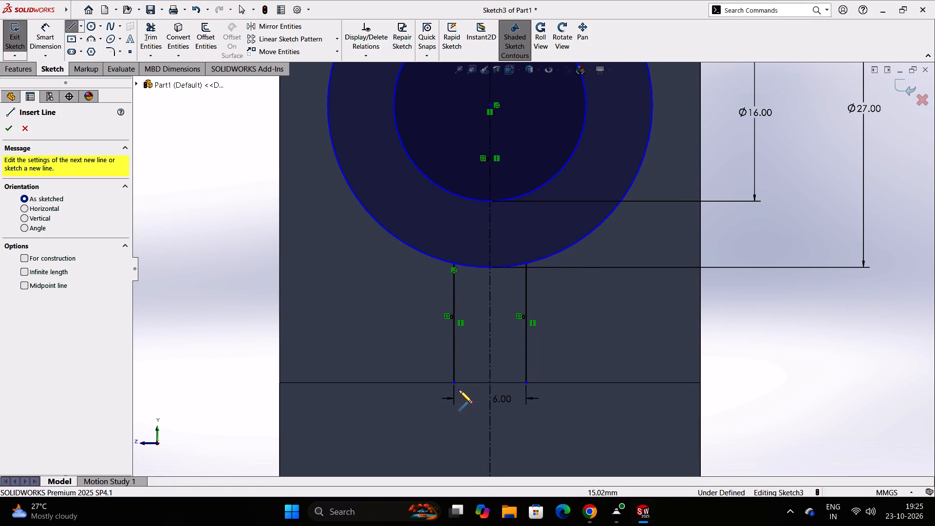
left_click(455, 380)
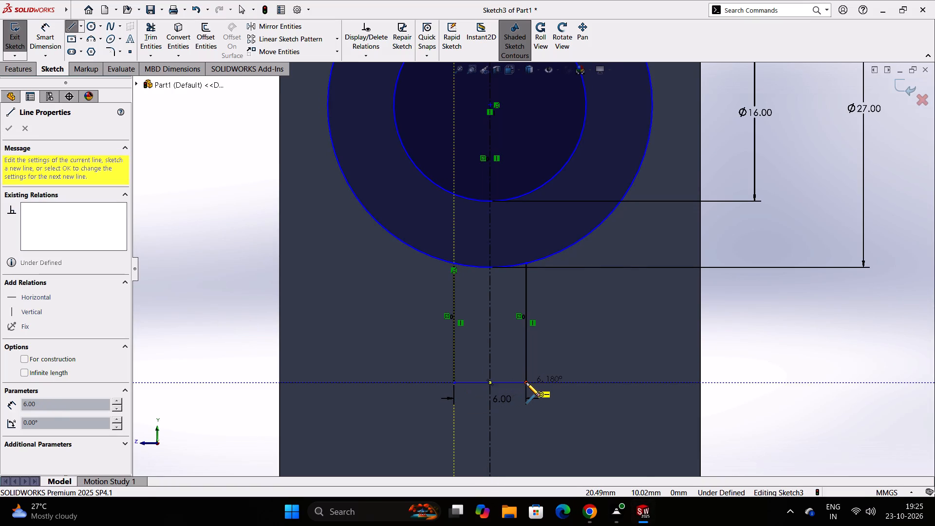
left_click(525, 382)
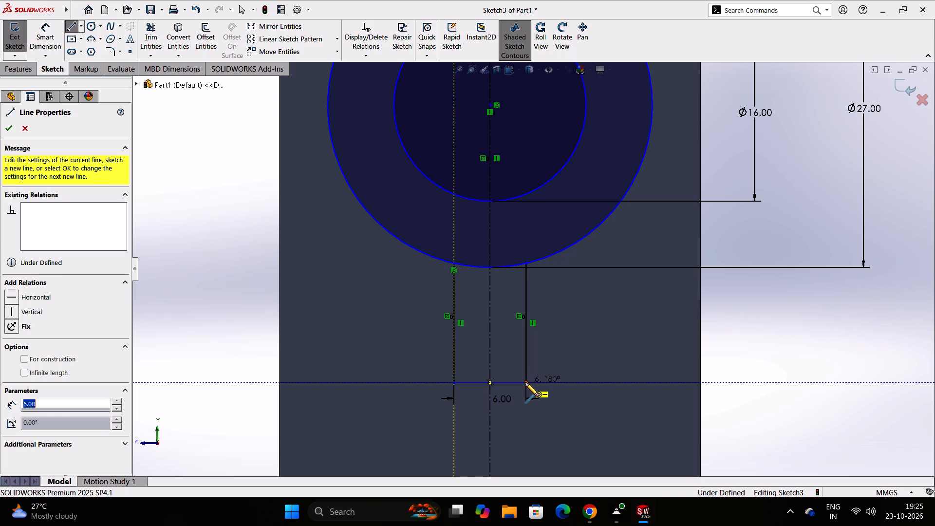
key("Escape")
key("Escape")
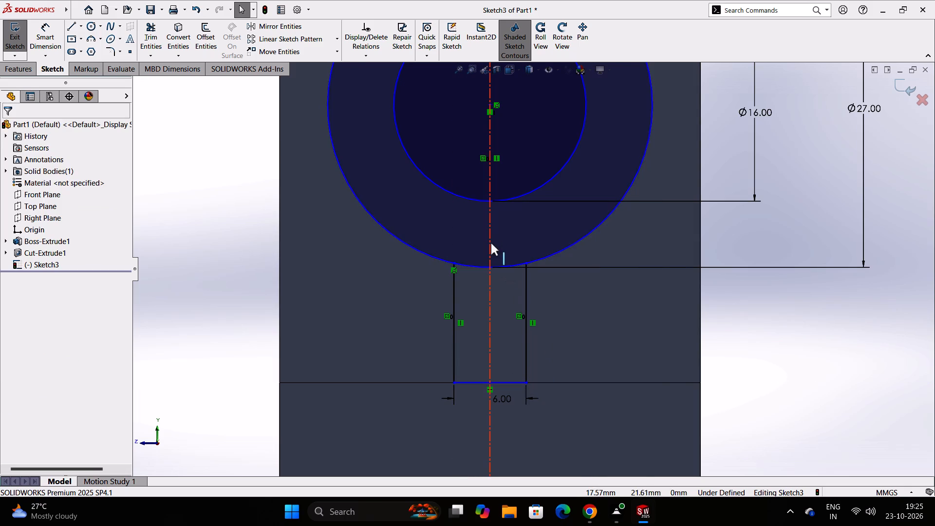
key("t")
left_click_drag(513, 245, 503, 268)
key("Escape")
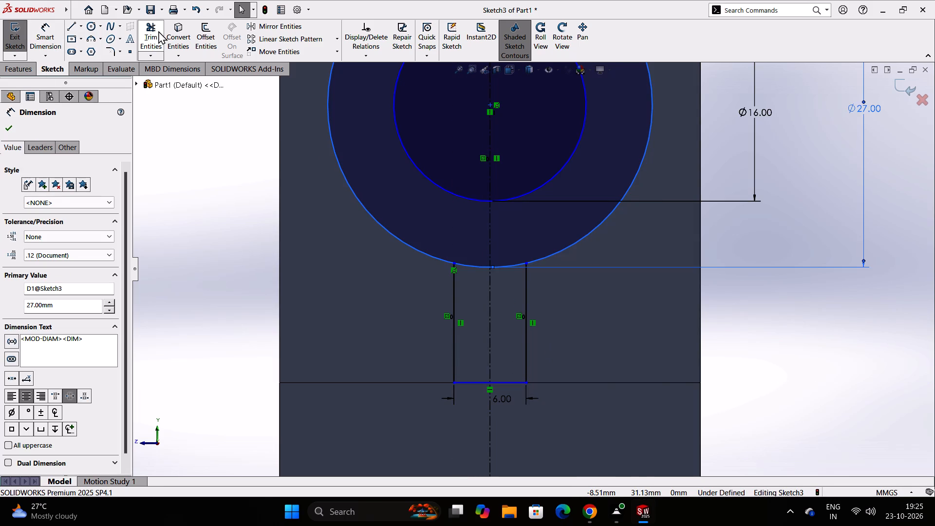
Trim away the outer circle's arc between the two stem lines so the ring and stem form one profile.
left_click(153, 56)
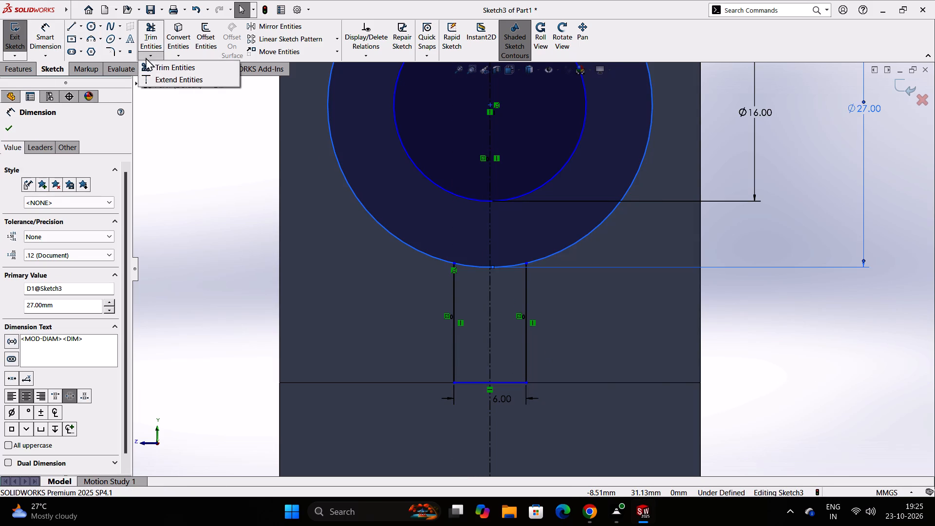
left_click(168, 63)
left_click_drag(511, 245, 498, 267)
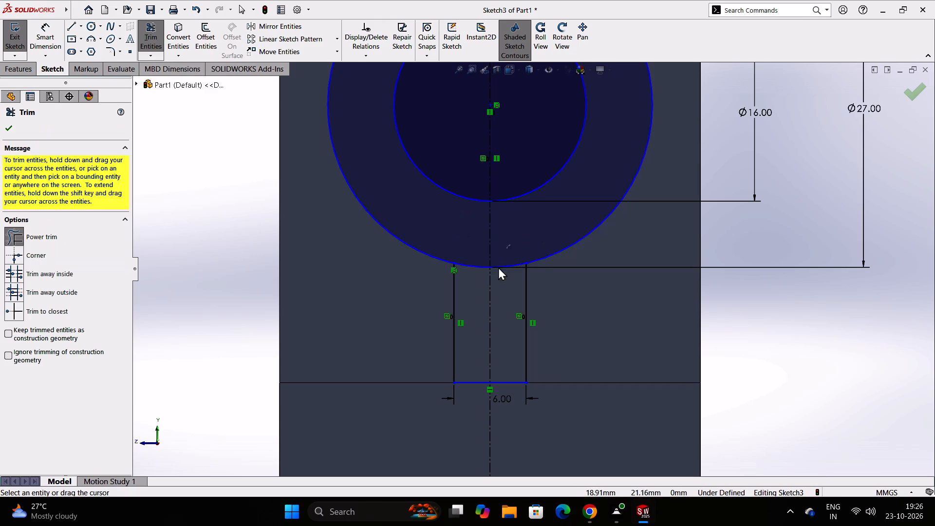
left_click_drag(498, 267, 494, 277)
left_click_drag(473, 253, 473, 276)
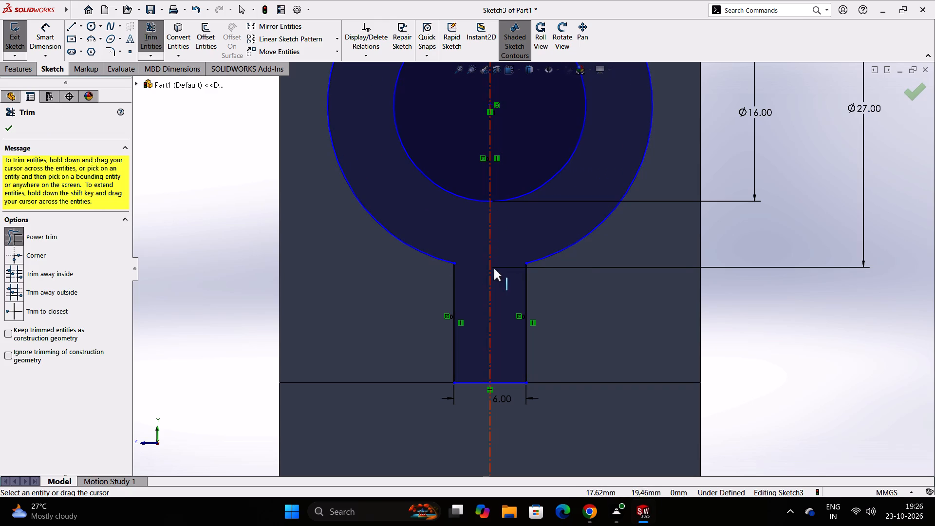
left_click(639, 512)
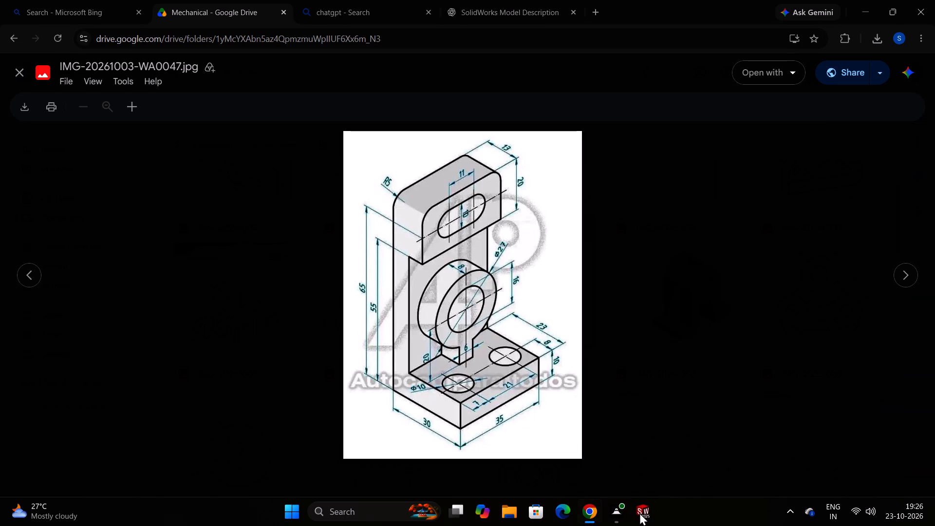
left_click(639, 512)
scroll(720, 338, "up", 2)
scroll(757, 323, "up", 3)
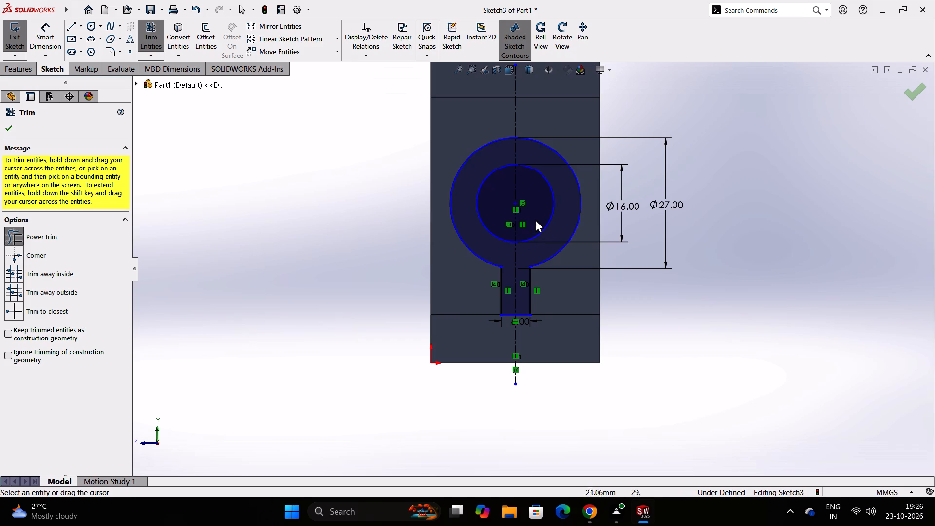
key("Escape")
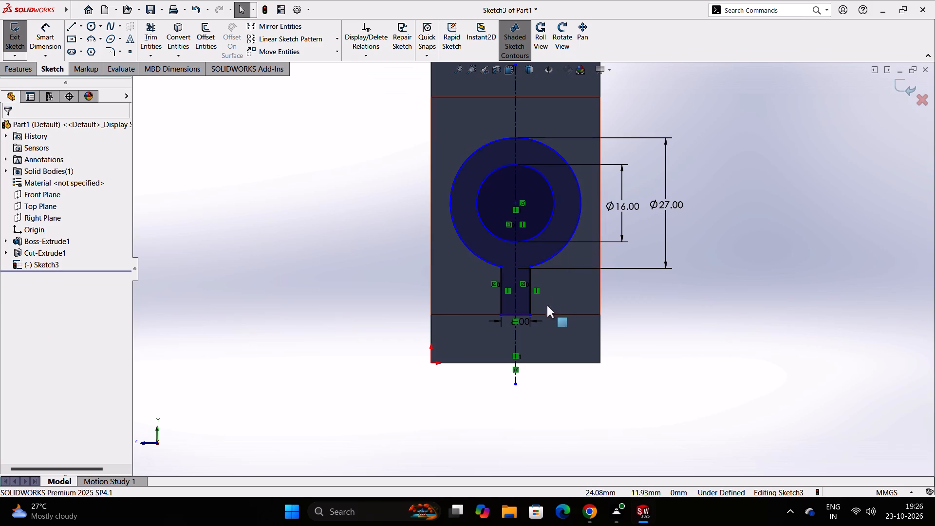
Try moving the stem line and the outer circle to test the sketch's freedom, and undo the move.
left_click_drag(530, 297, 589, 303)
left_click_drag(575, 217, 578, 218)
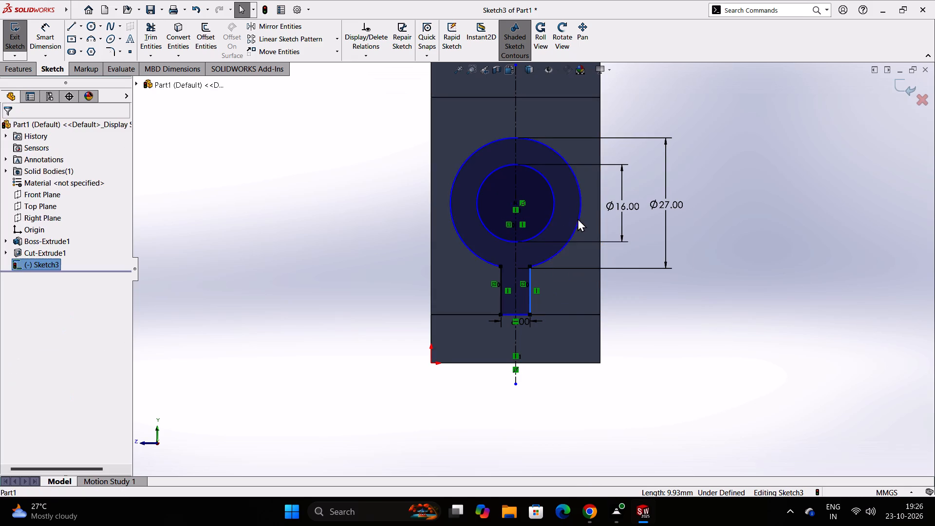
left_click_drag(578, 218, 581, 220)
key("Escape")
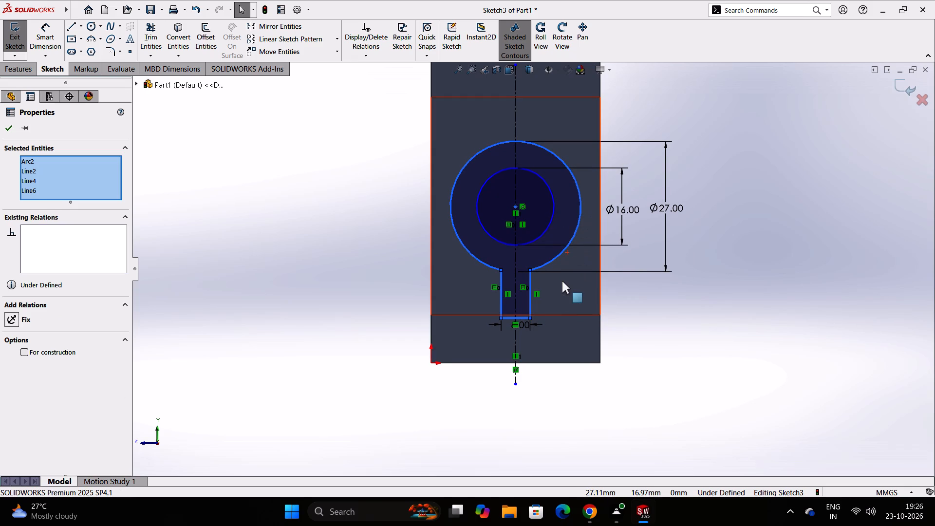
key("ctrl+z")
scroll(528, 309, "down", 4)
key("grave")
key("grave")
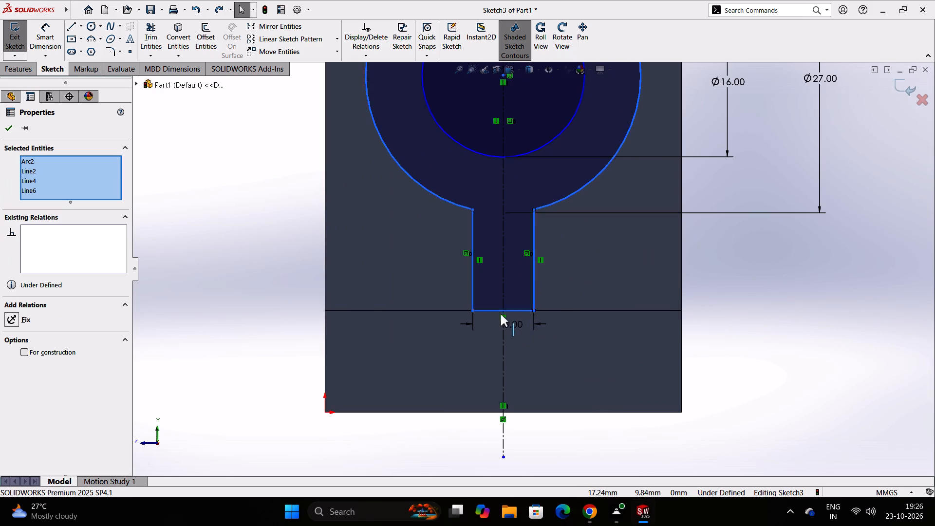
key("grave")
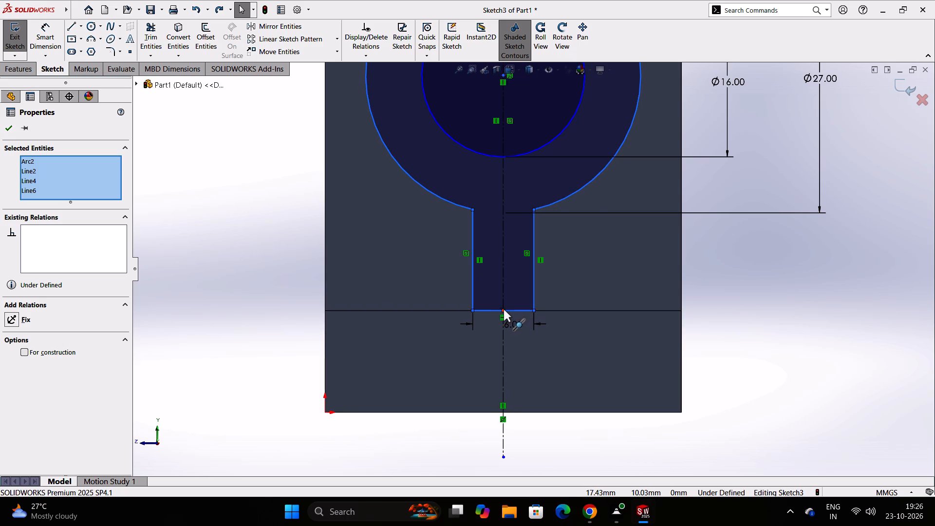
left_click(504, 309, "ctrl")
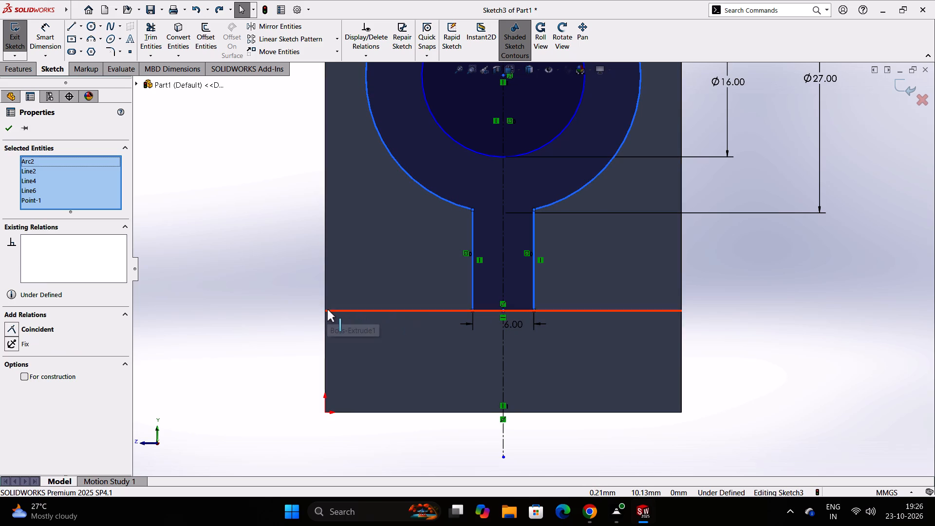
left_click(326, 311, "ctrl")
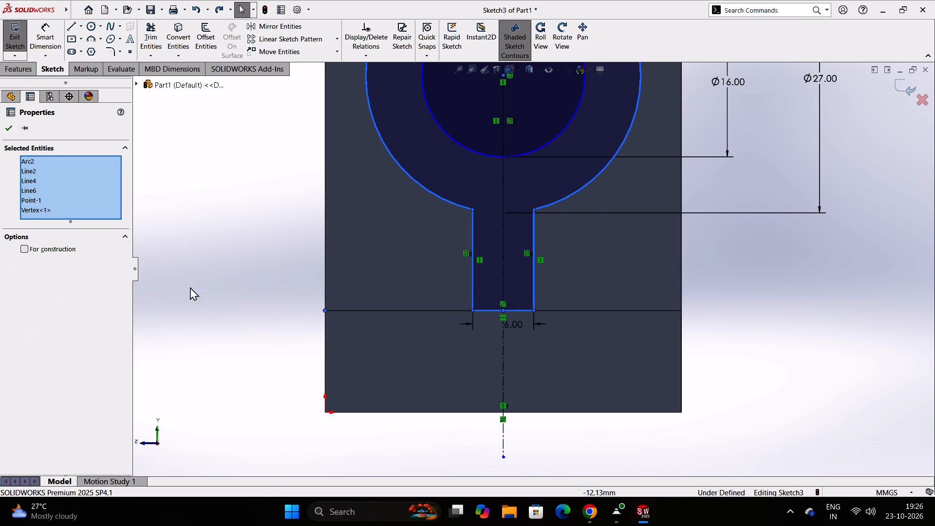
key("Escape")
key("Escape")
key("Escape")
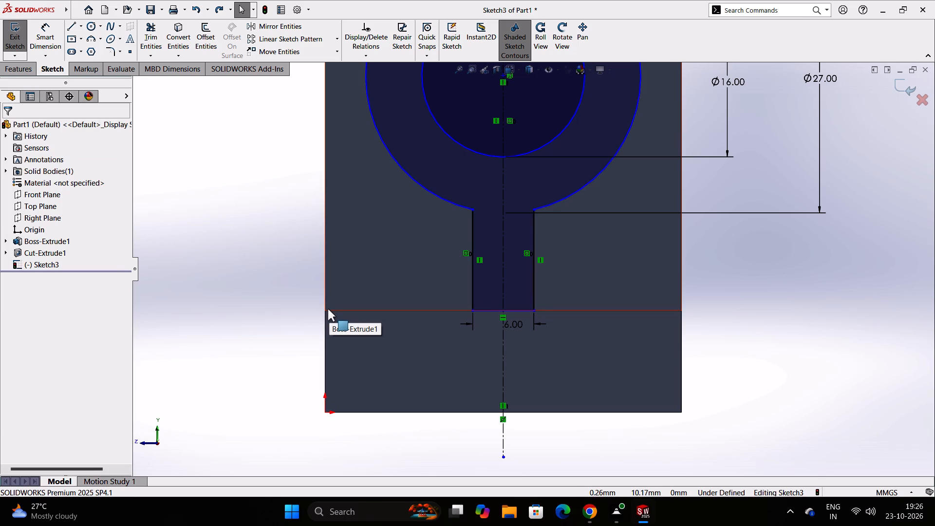
Add a Horizontal relation between the midpoint of the stem's bottom line and the left end vertex of the base's top edge.
left_click(326, 310, "ctrl")
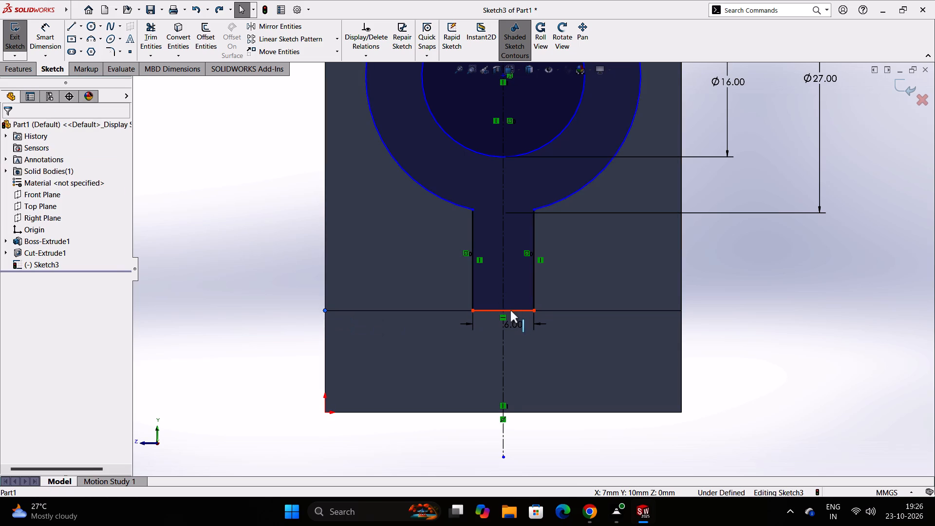
left_click(502, 309, "ctrl")
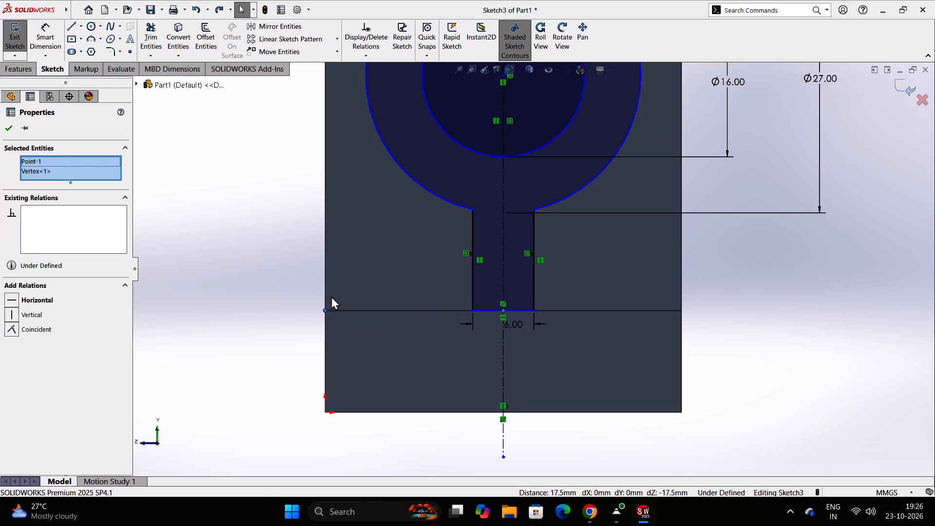
left_click(13, 301)
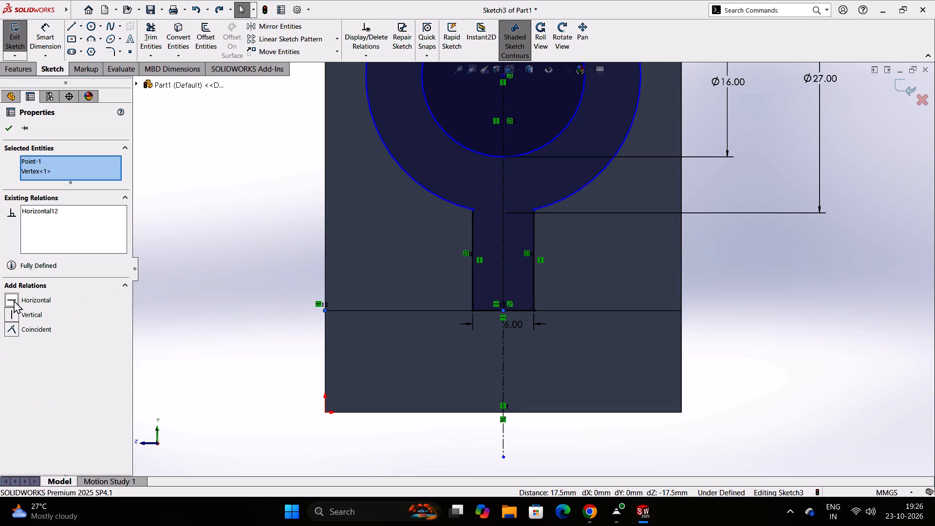
scroll(660, 308, "up", 1)
key("Escape")
scroll(666, 236, "up", 2)
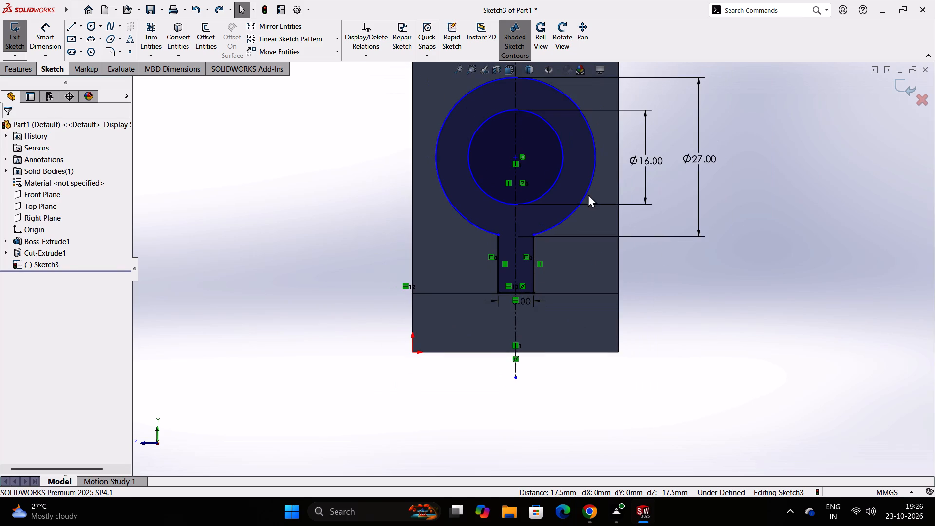
Dimension the circles' centre 20 mm above the base's top edge, following the reference drawing.
scroll(580, 193, "down", 1)
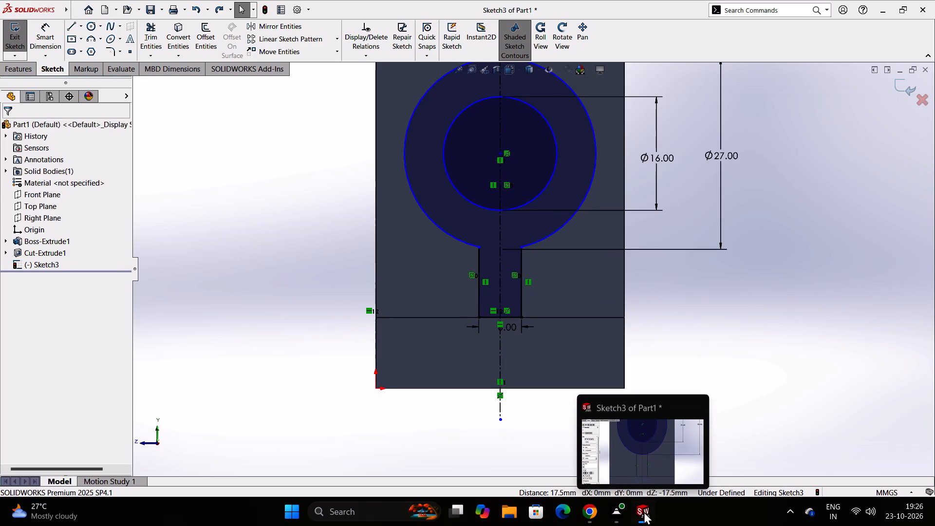
left_click(644, 511)
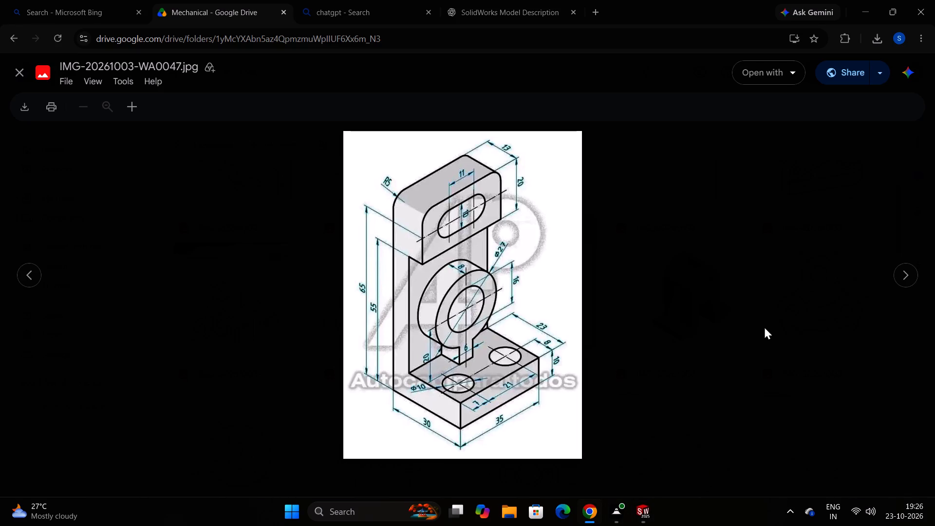
left_click(648, 509)
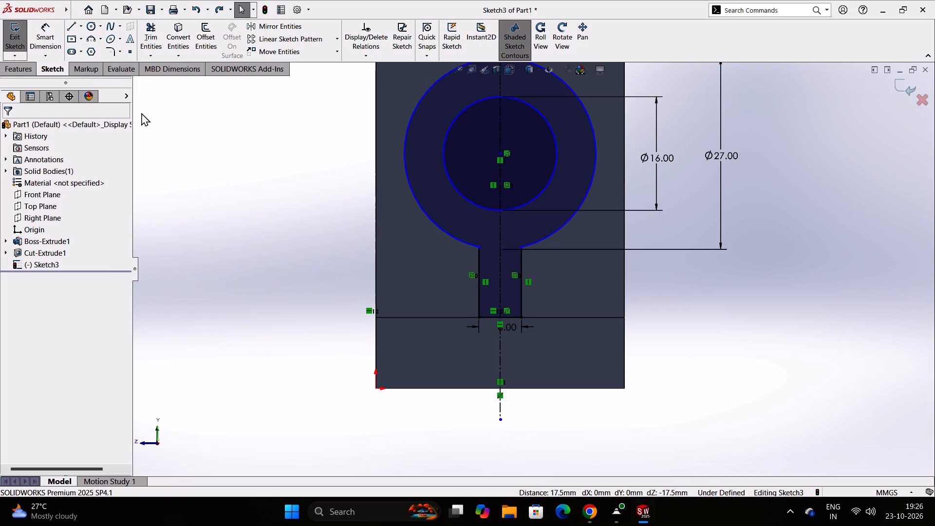
left_click(49, 29)
left_click(499, 153)
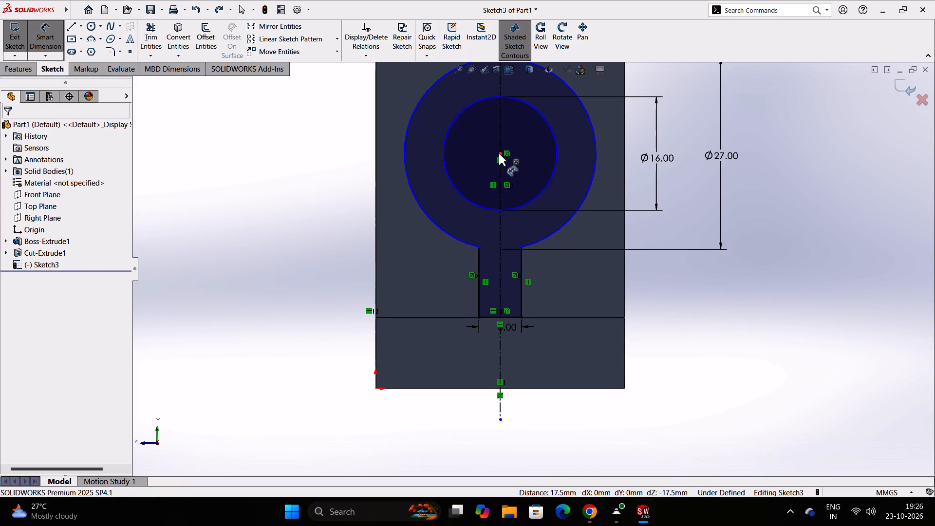
left_click(544, 317)
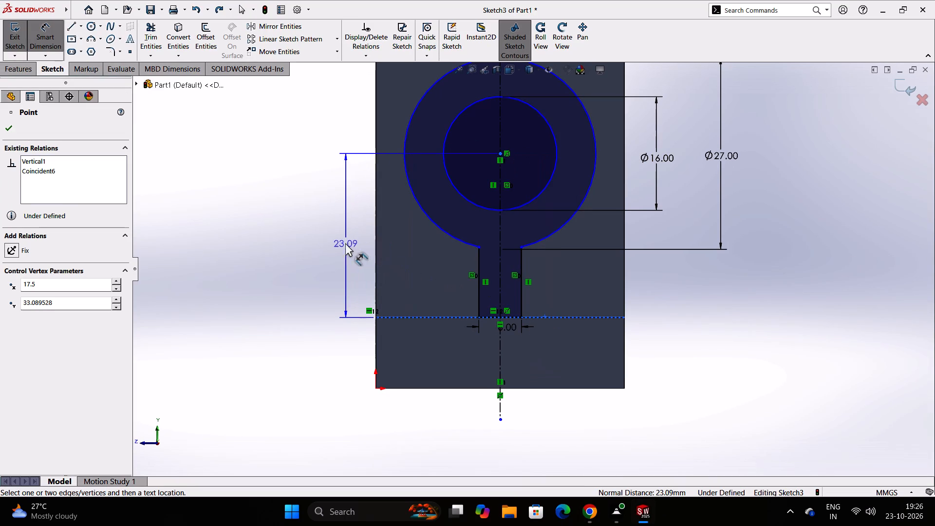
left_click(344, 242)
left_click(649, 507)
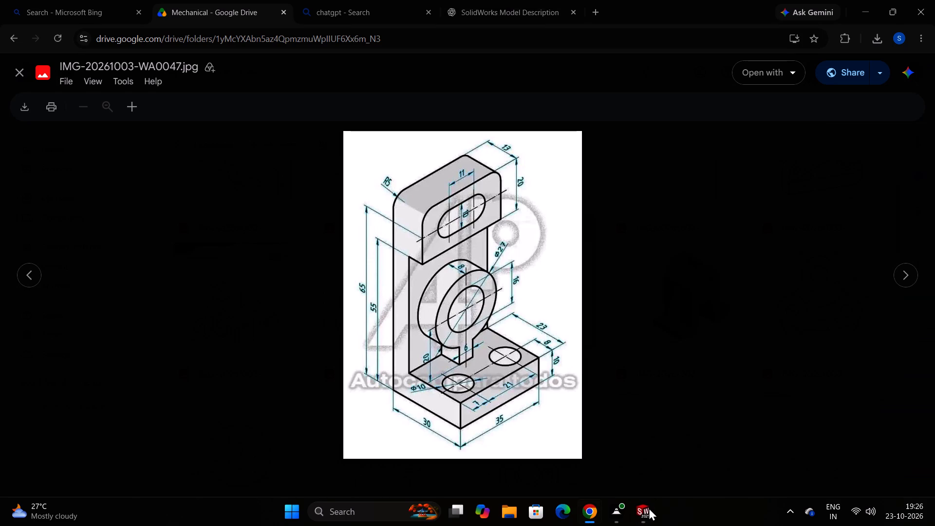
left_click(649, 507)
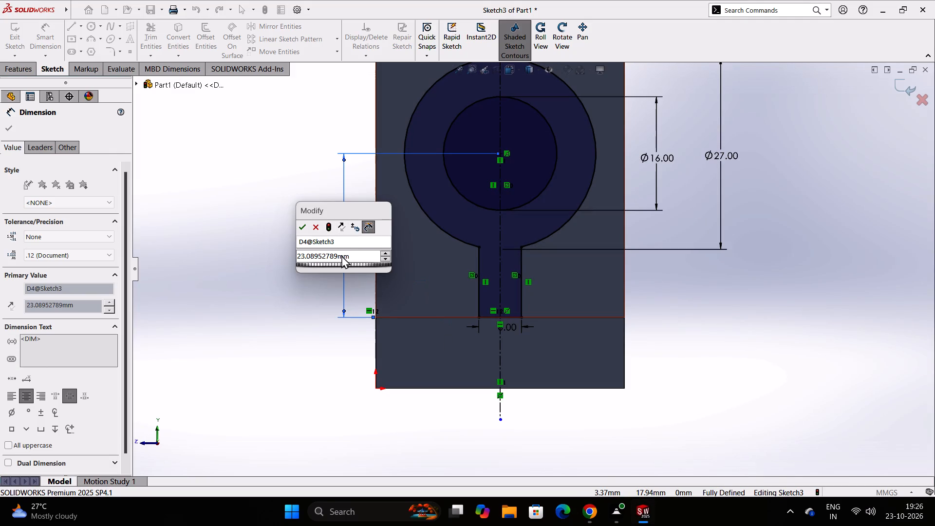
left_click(341, 255)
type("20")
key("Return")
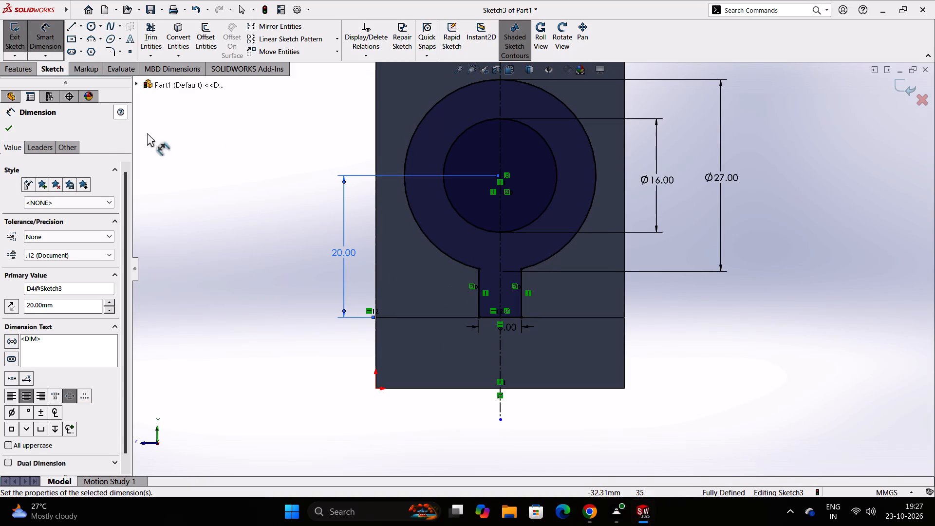
Extrude the ring and stem profile as a blind boss 8 mm deep from the upright's face, merged with the body.
left_click(15, 66)
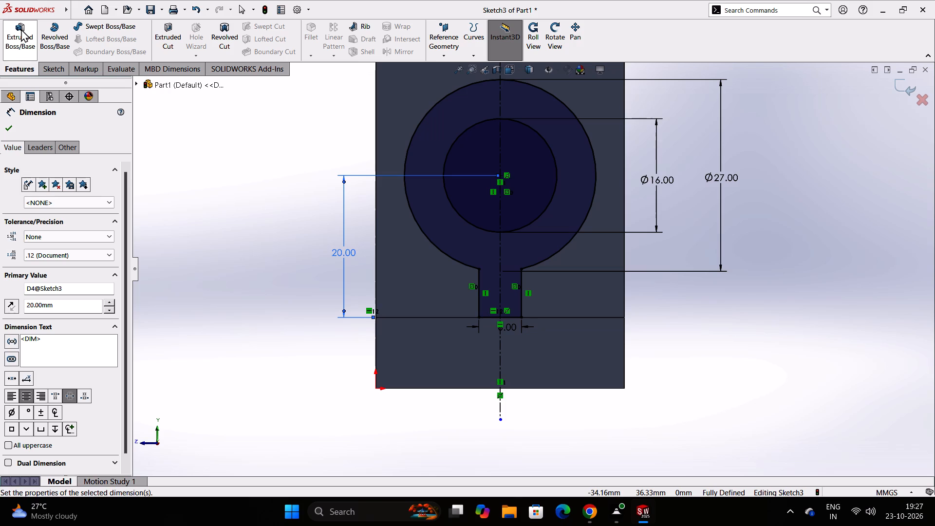
left_click(21, 29)
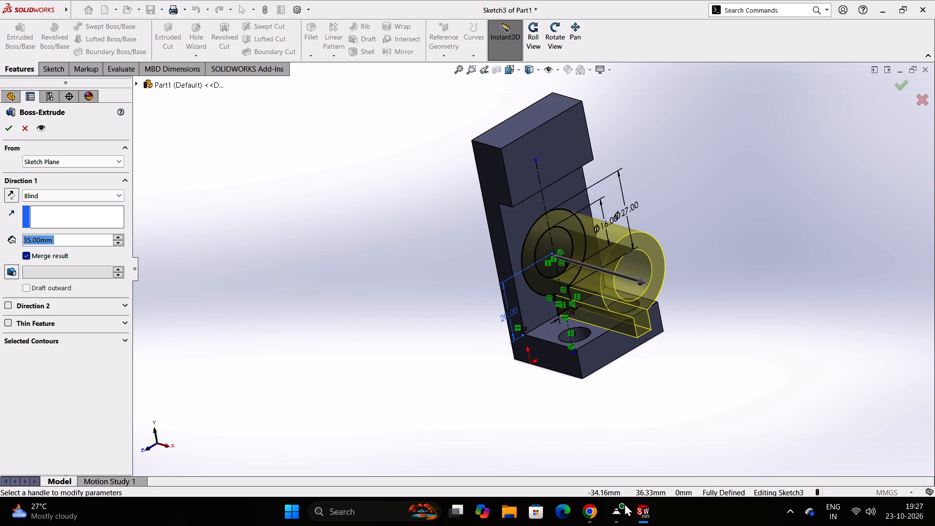
left_click(641, 516)
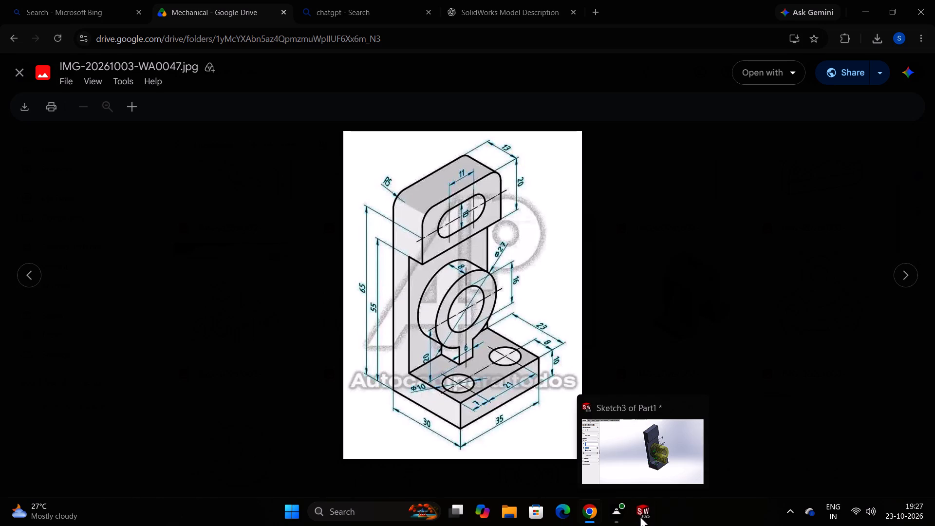
left_click(640, 516)
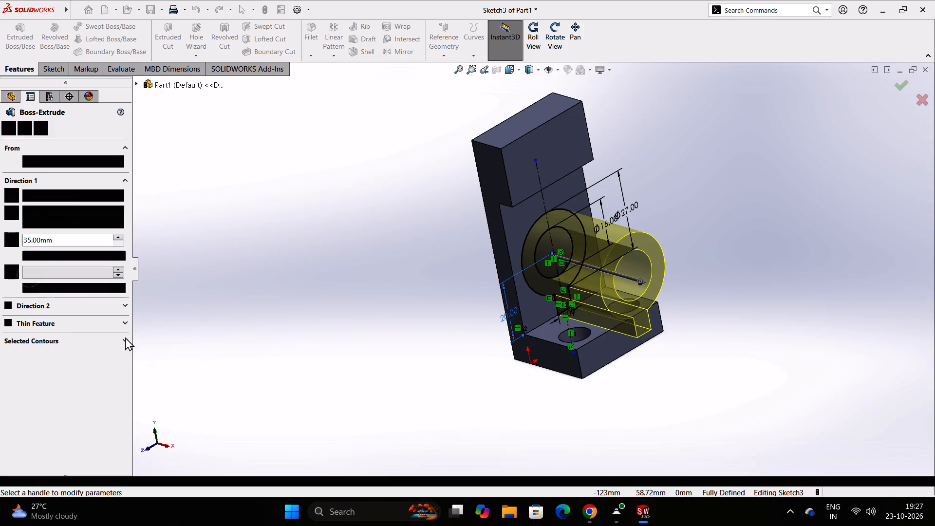
left_click(56, 240)
left_click_drag(55, 239, 54, 239)
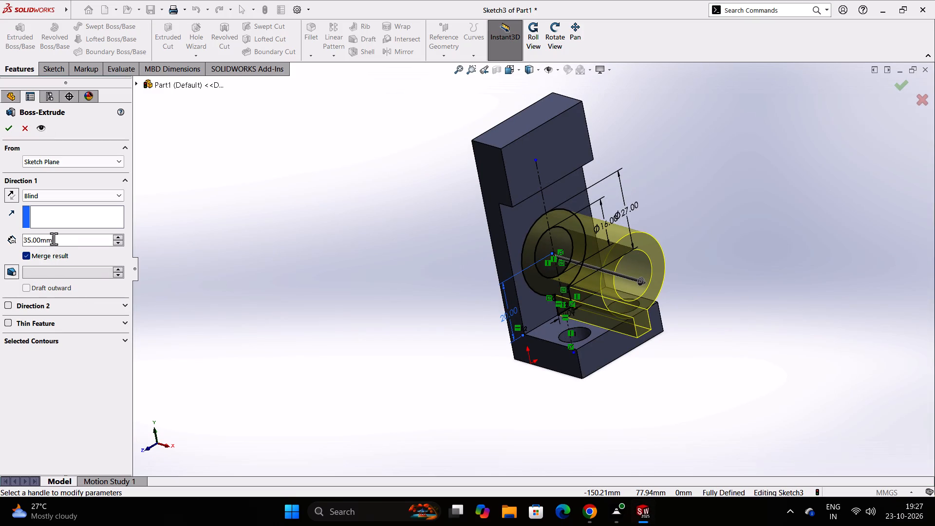
left_click_drag(54, 239, 5, 242)
key("8")
key("Return")
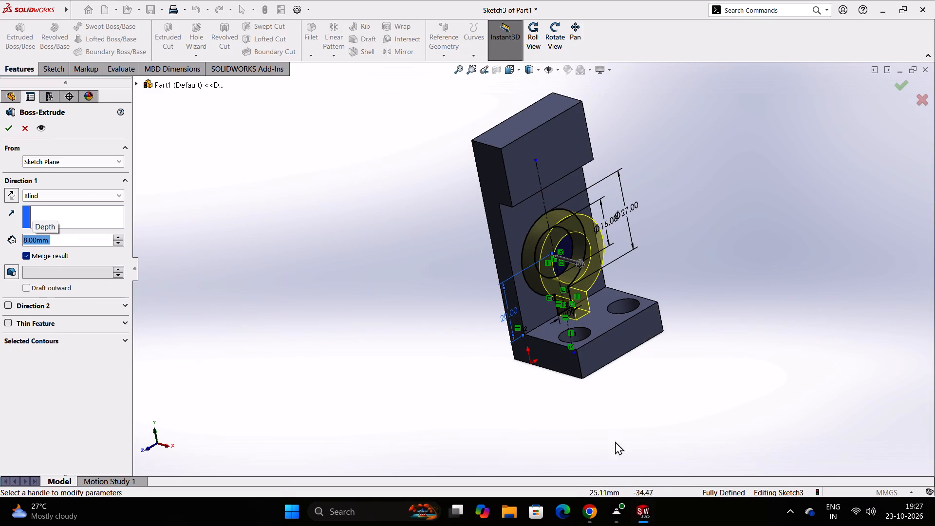
left_click(651, 513)
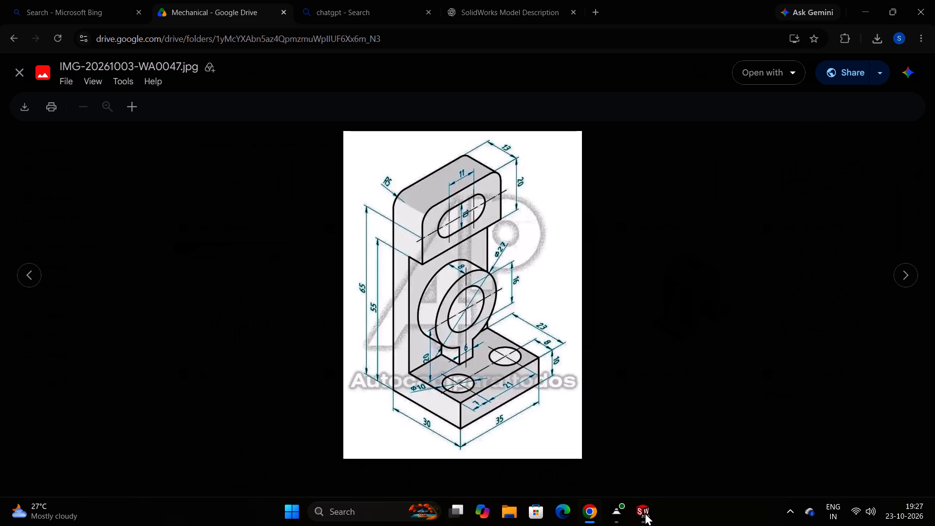
left_click(645, 512)
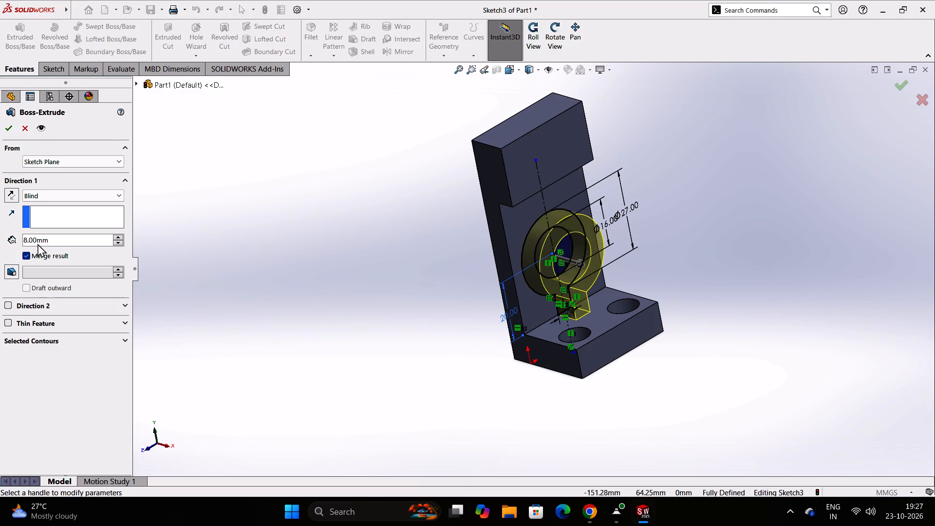
left_click(7, 130)
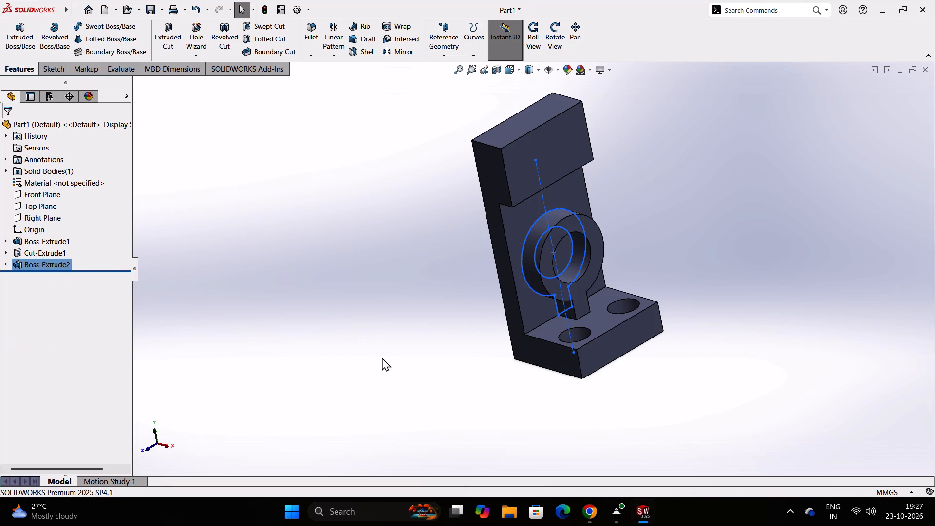
left_click(382, 357)
middle_click_drag(404, 367, 378, 337)
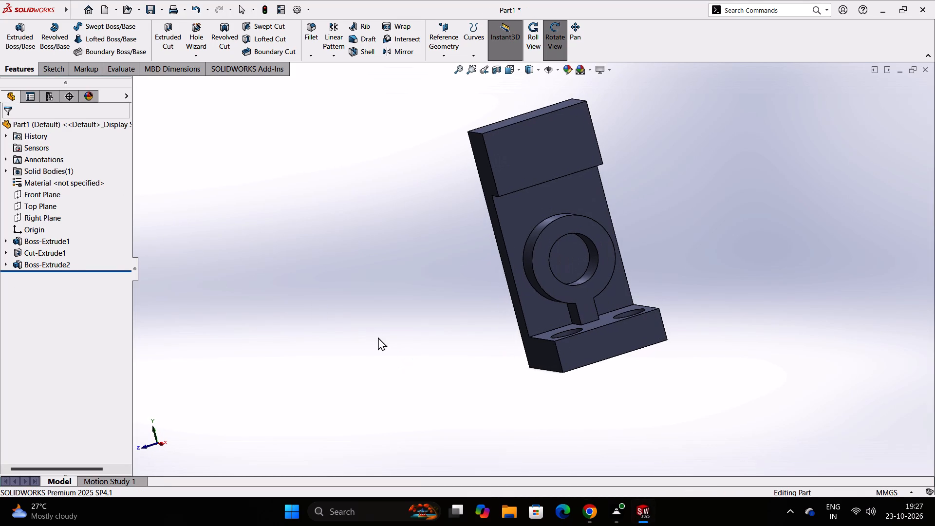
Check the reference drawing in Chrome against the SOLIDWORKS model for the upper block's remaining corner rounding and slot details.
left_click(641, 506)
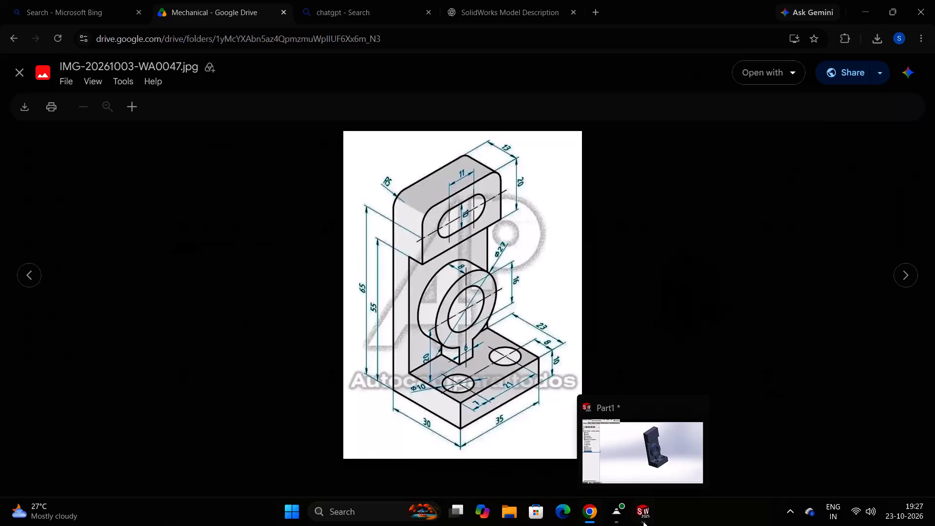
left_click(643, 520)
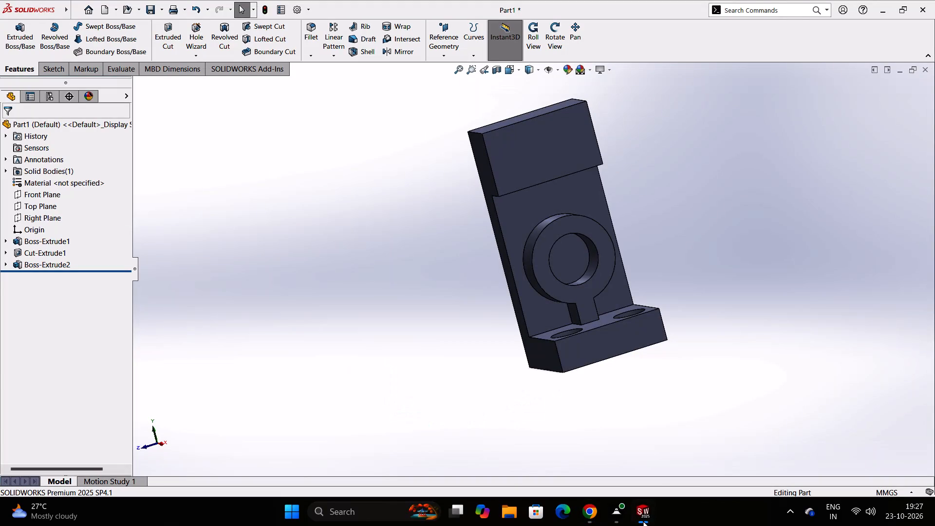
left_click(643, 520)
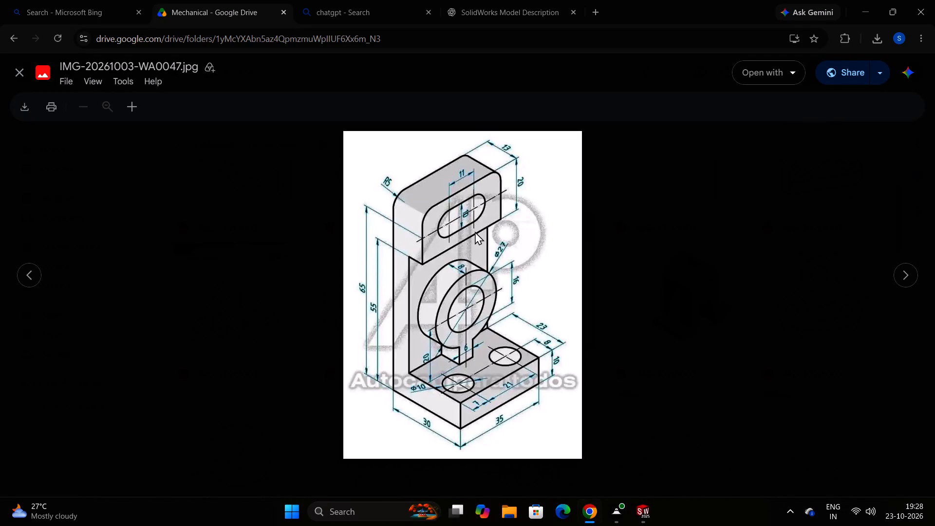
scroll(475, 231, "down", 1)
left_click(638, 513)
left_click(638, 513)
left_click(649, 515)
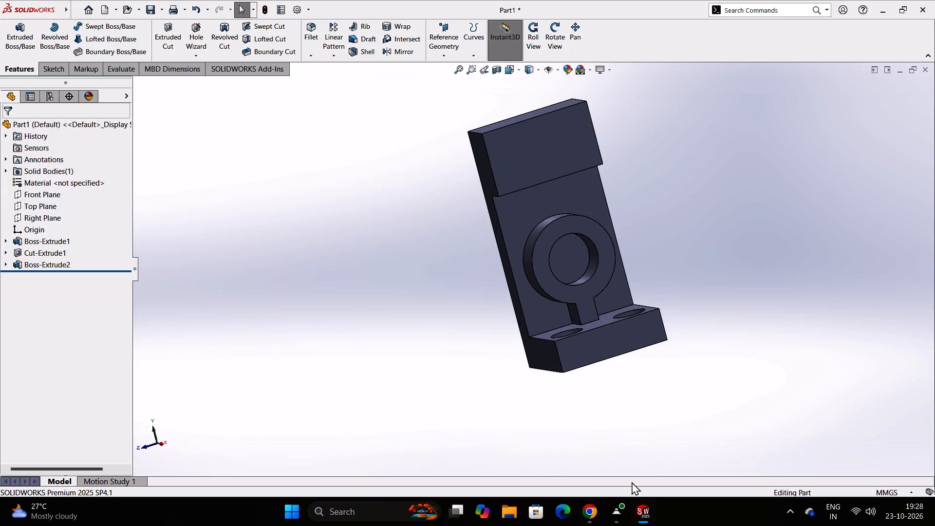
Fillet the two short top corner edges of the upper block with a symmetric 5 mm radius.
middle_click_drag(437, 153, 460, 152)
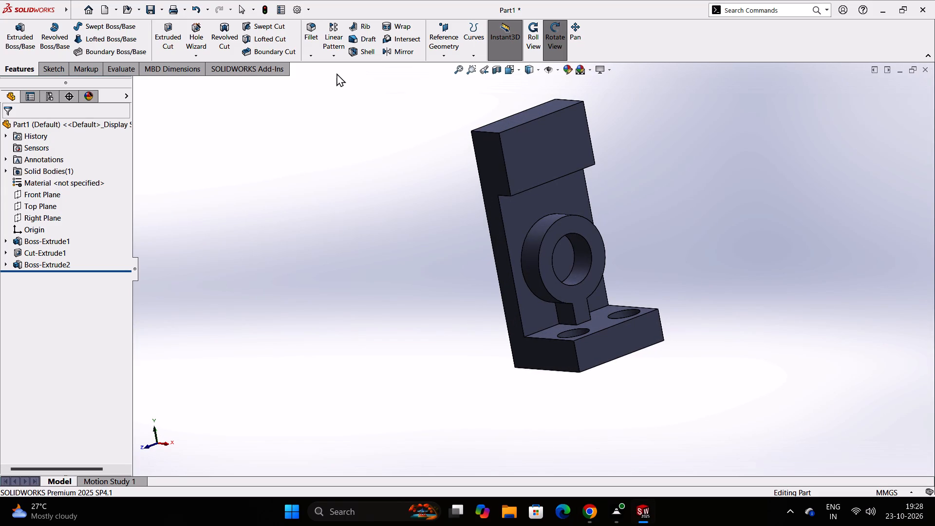
left_click(309, 56)
left_click(319, 63)
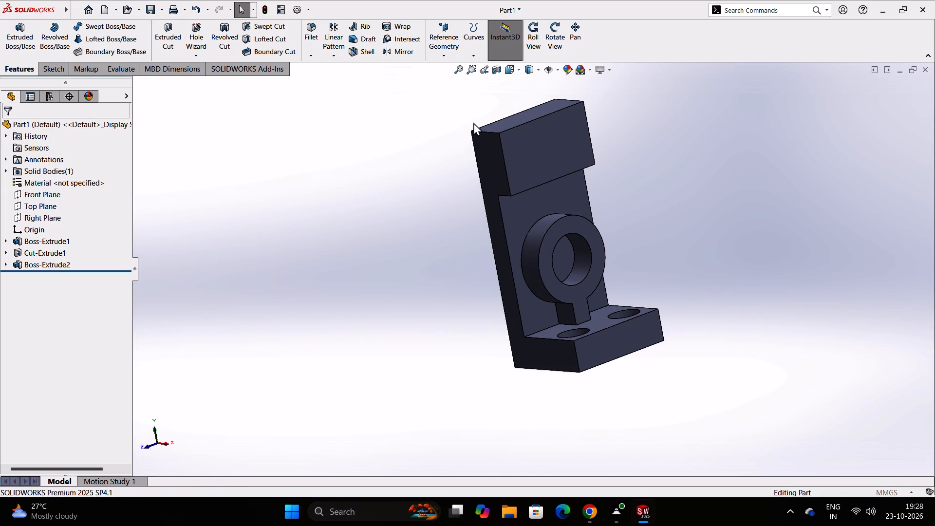
middle_click_drag(389, 126, 401, 153)
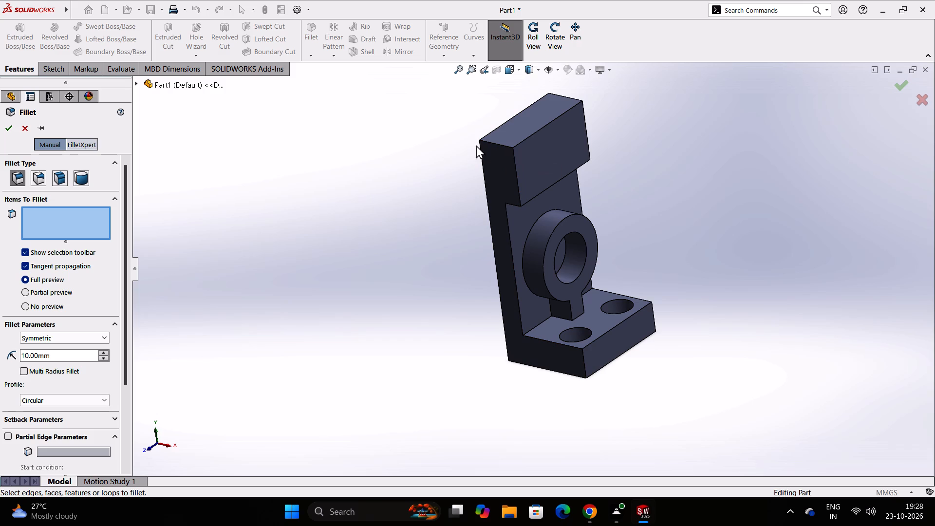
left_click(492, 143)
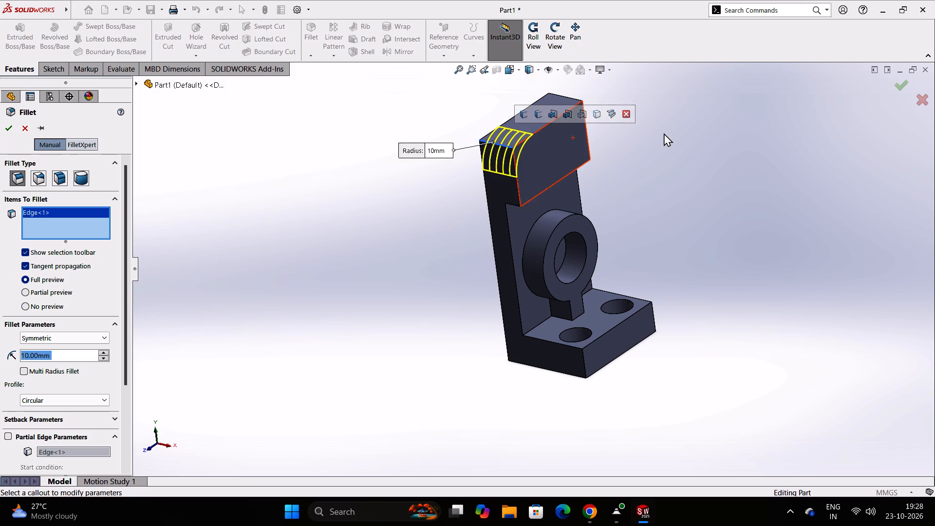
middle_click_drag(665, 134, 631, 162)
middle_click_drag(659, 107, 626, 162)
left_click(532, 116)
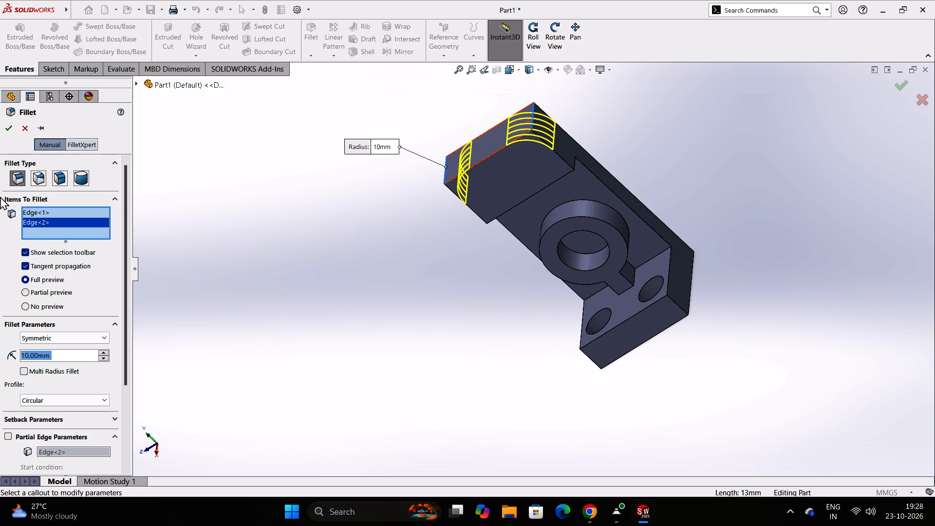
key("5")
key("Return")
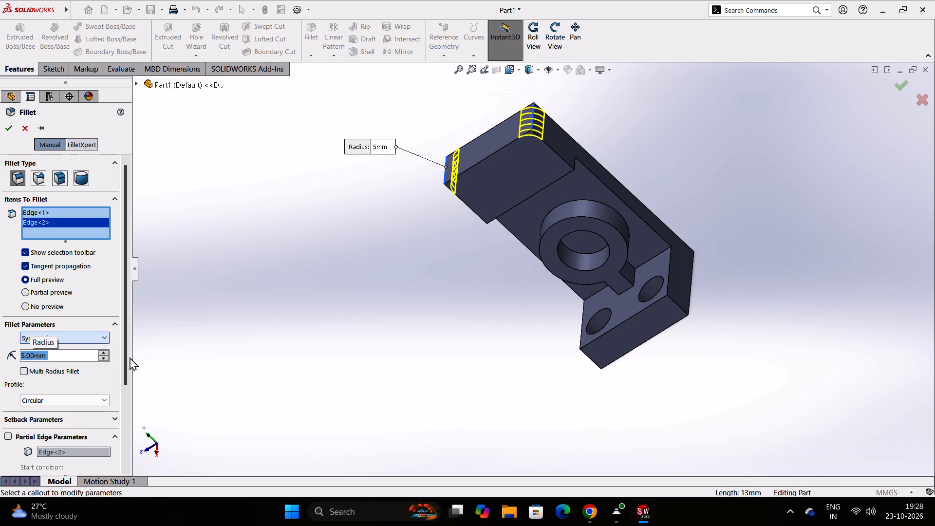
middle_click_drag(318, 293, 384, 246)
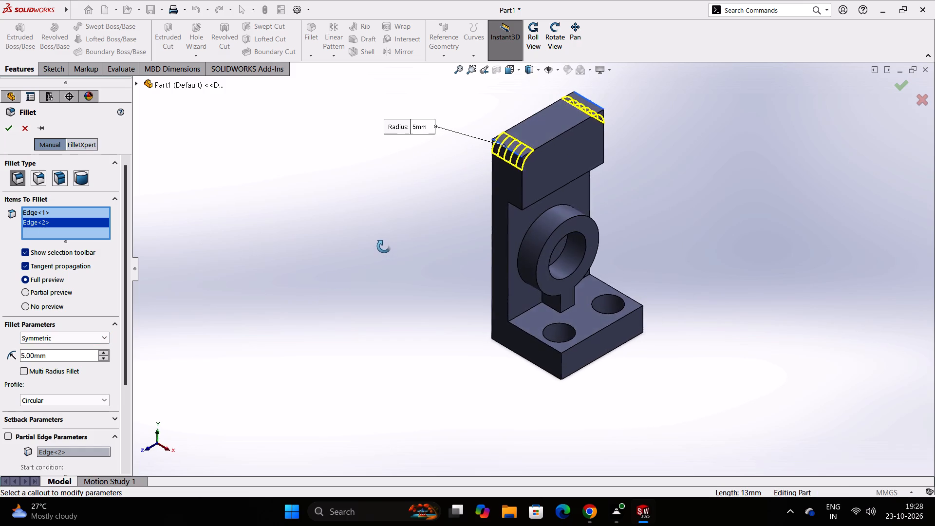
middle_click_drag(384, 246, 367, 243)
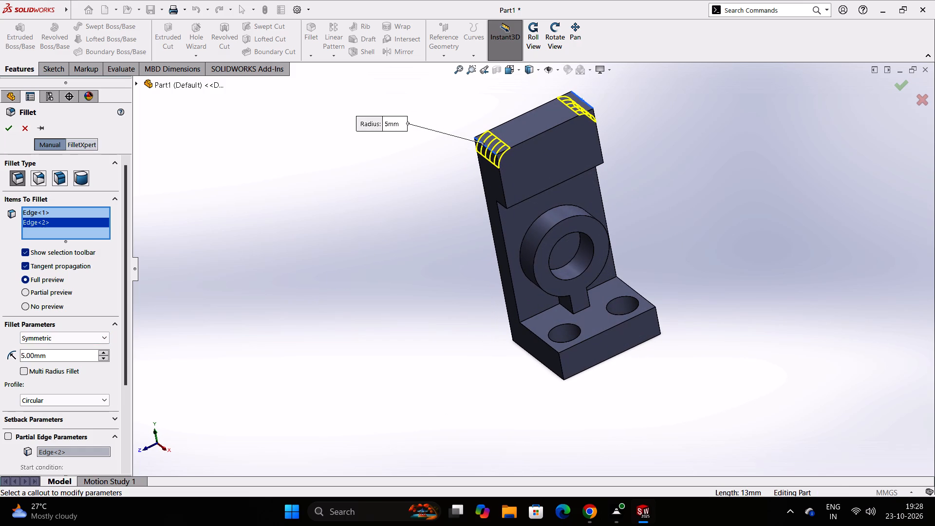
left_click(13, 126)
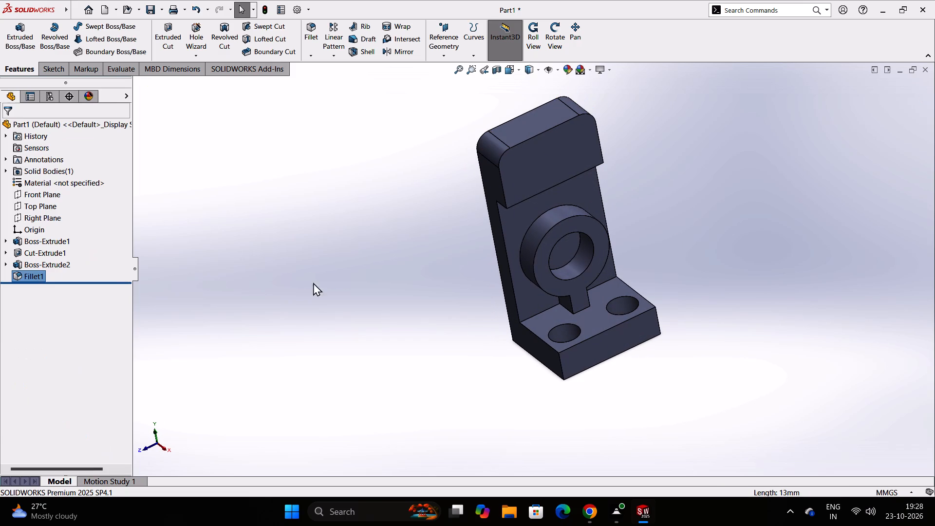
middle_click_drag(350, 263, 354, 244)
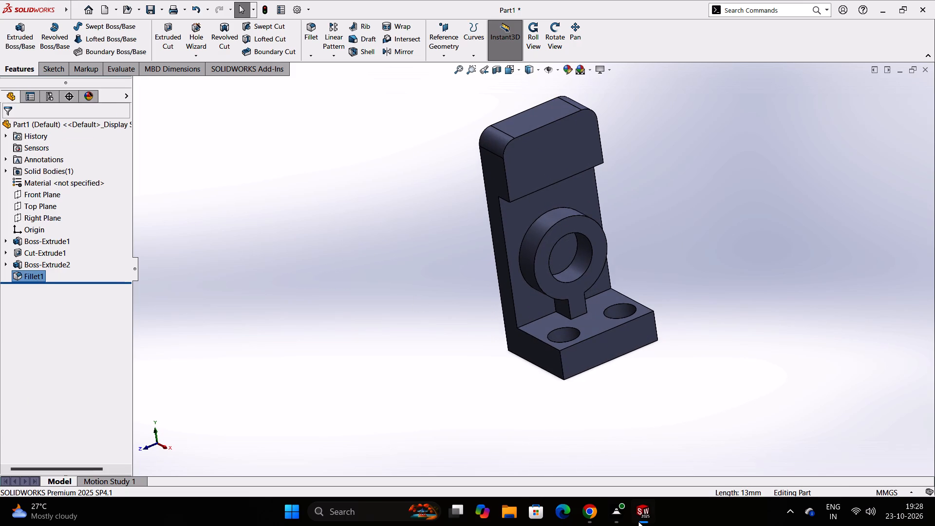
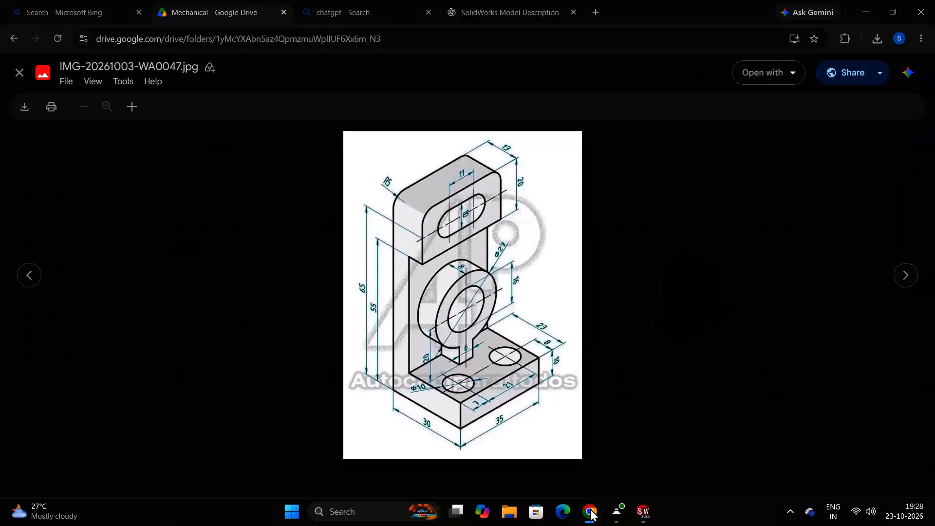
Start a sketch on the upper block's front face and draw two level circles, radii about 2.8 and 3 mm, about 20.5 mm apart.
scroll(557, 304, "down", 1)
left_click(648, 513)
left_click(538, 147)
left_click(583, 119)
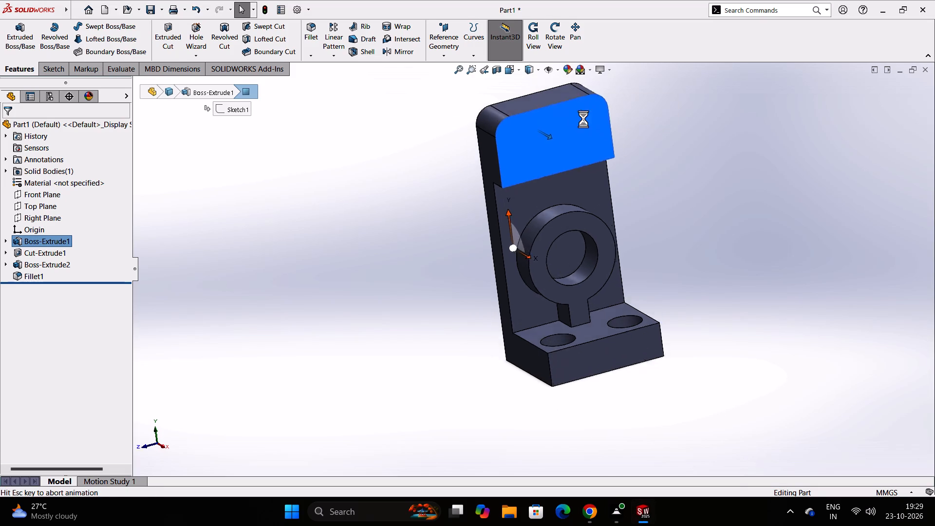
key("Escape")
left_click(91, 25)
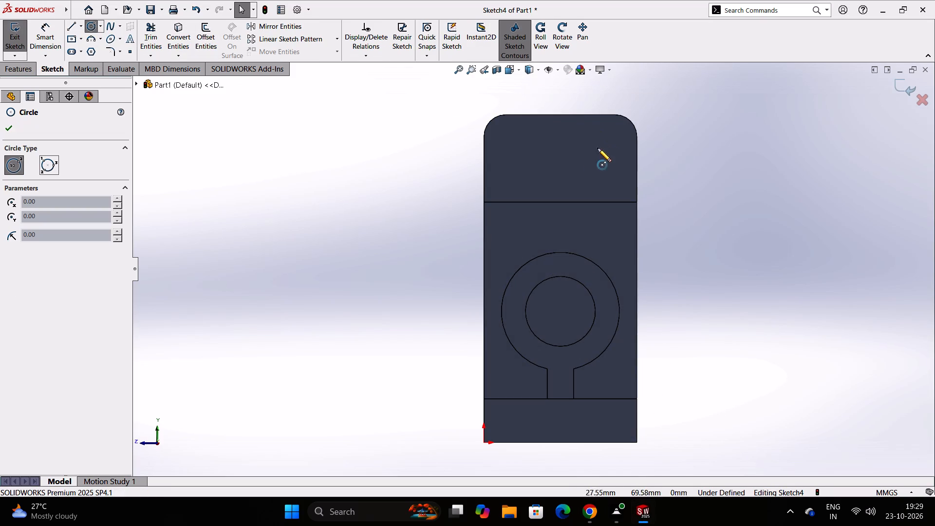
left_click(510, 159)
left_click(513, 148)
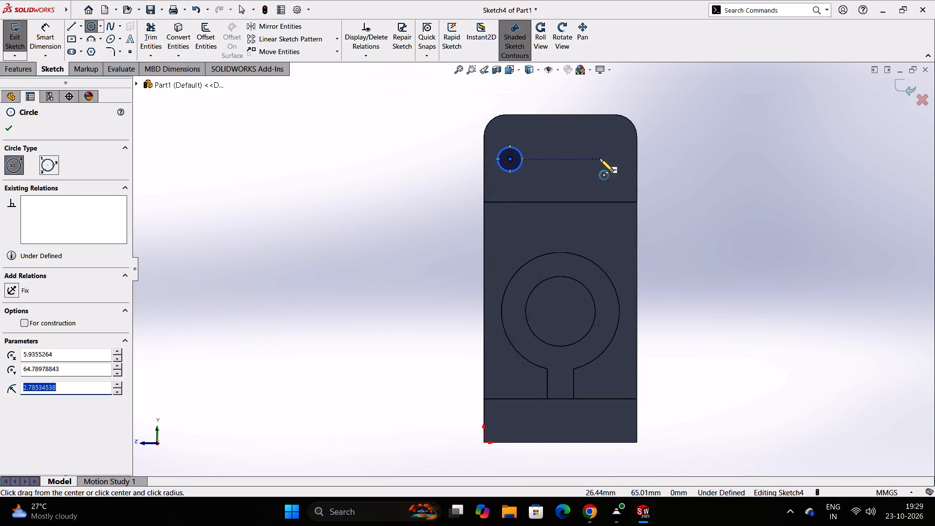
left_click(599, 158)
left_click(604, 147)
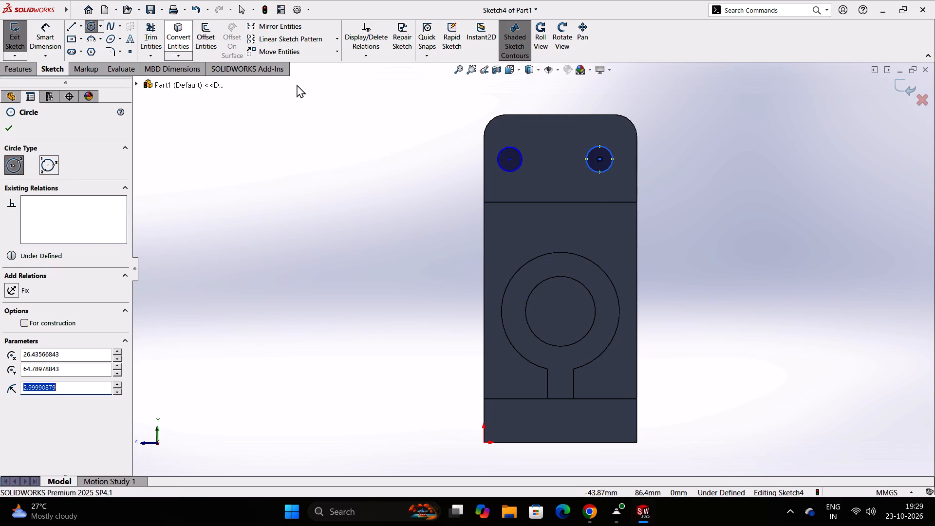
Check the upper block's slot dimensions in the reference drawing in Chrome, returning to the SOLIDWORKS sketch.
left_click(648, 517)
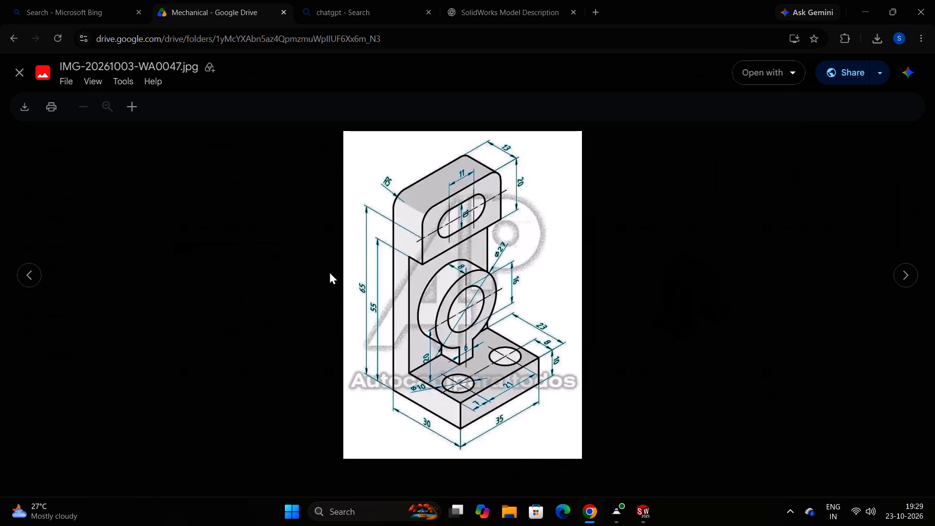
key("Escape")
double_click(557, 324)
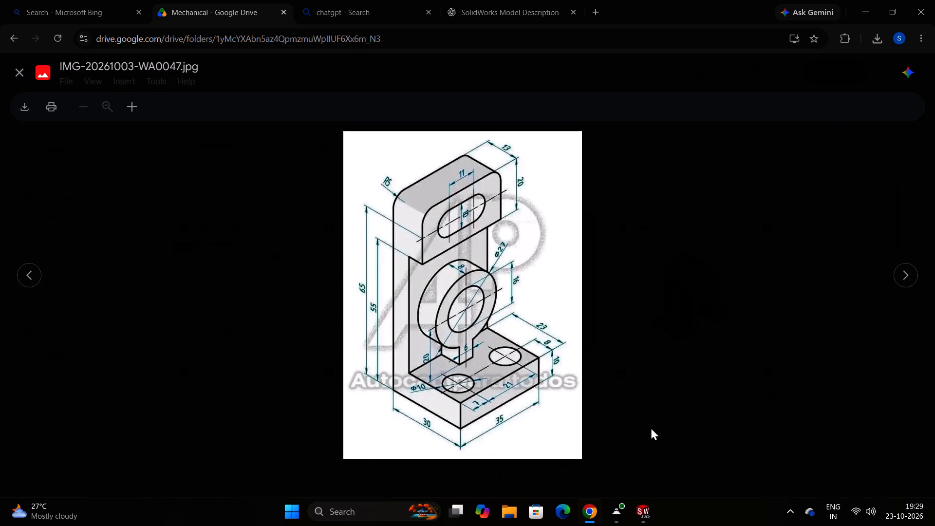
left_click(648, 510)
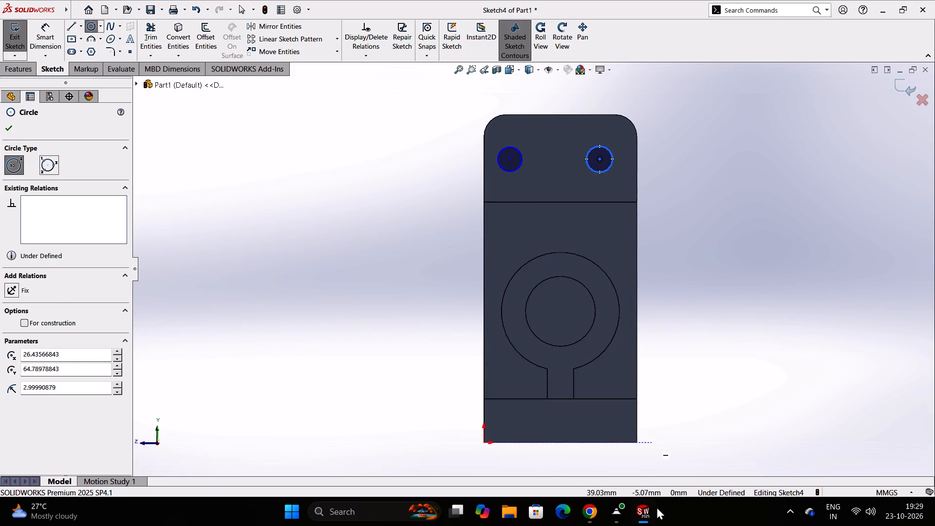
left_click(647, 512)
left_click(647, 512)
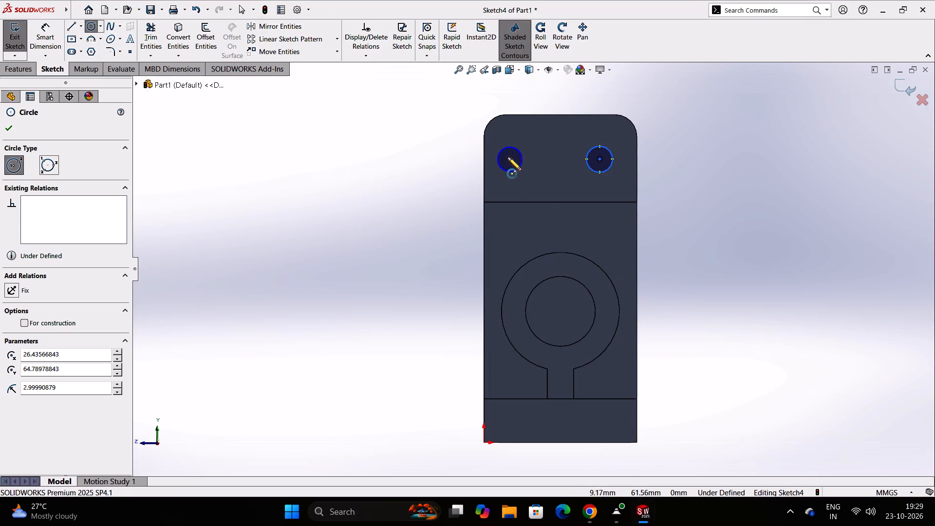
Connect the two circles with one line between their top points and another between their bottom points.
left_click(509, 149)
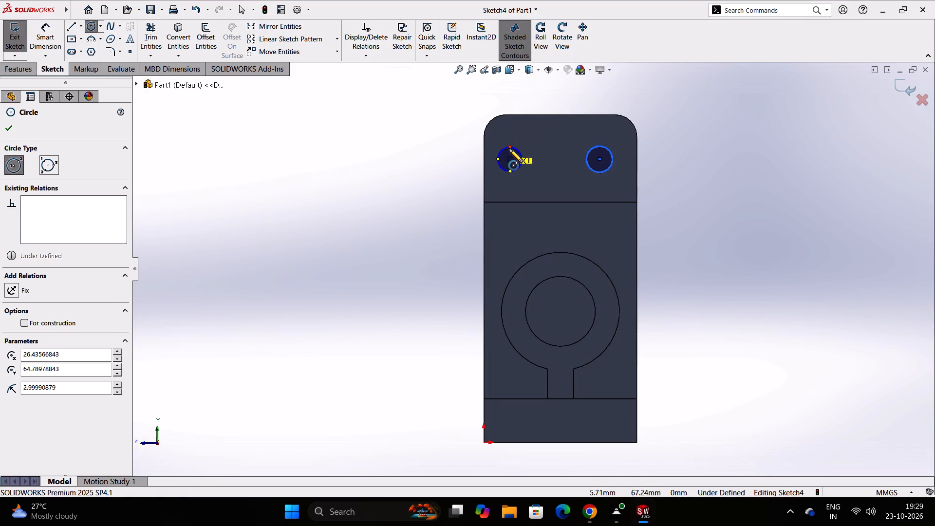
key("Escape")
key("Escape")
key("l")
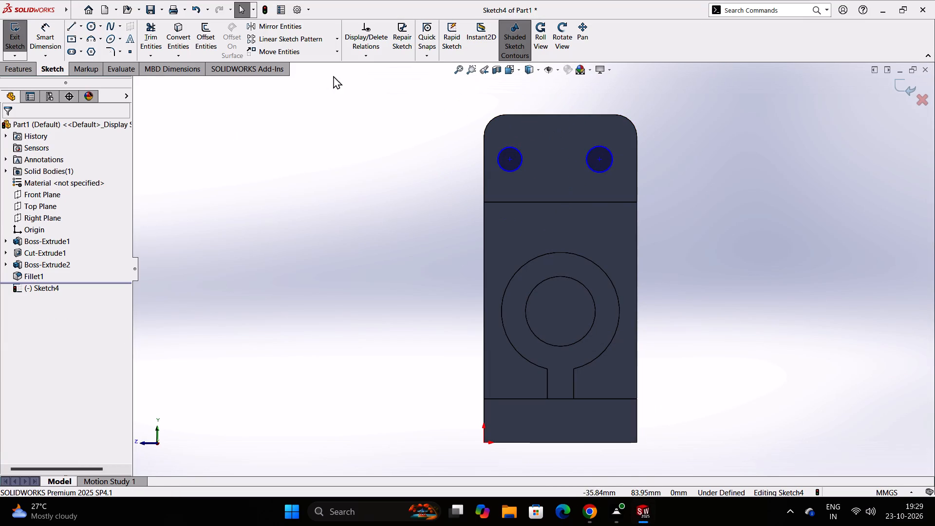
left_click(509, 146)
left_click(599, 147)
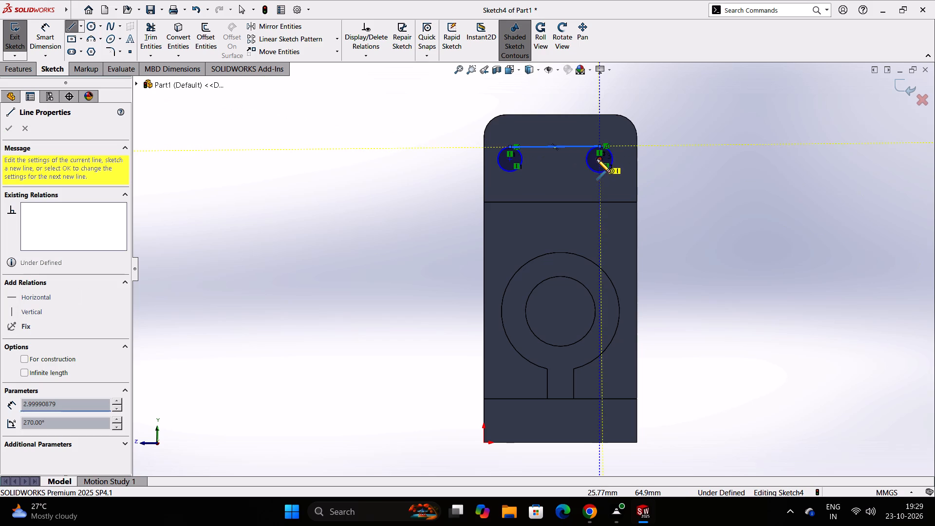
key("Escape")
key("l")
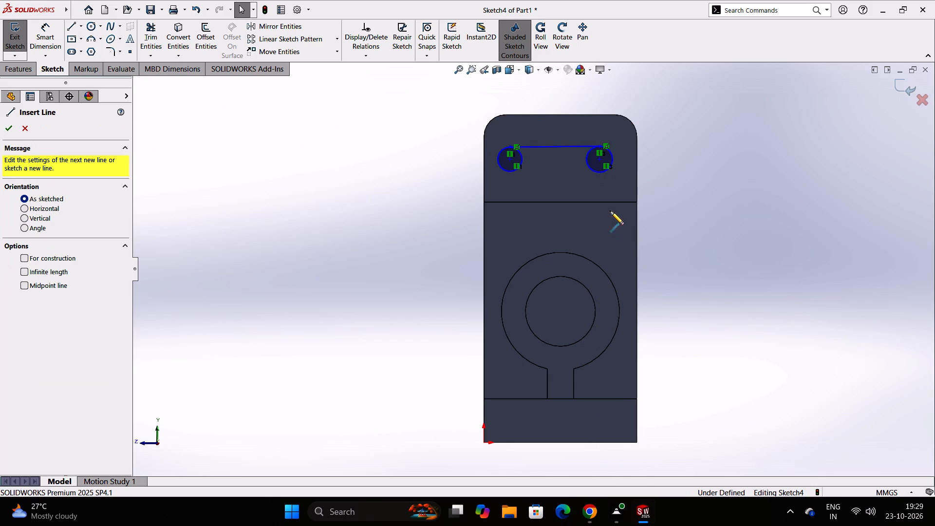
left_click(600, 173)
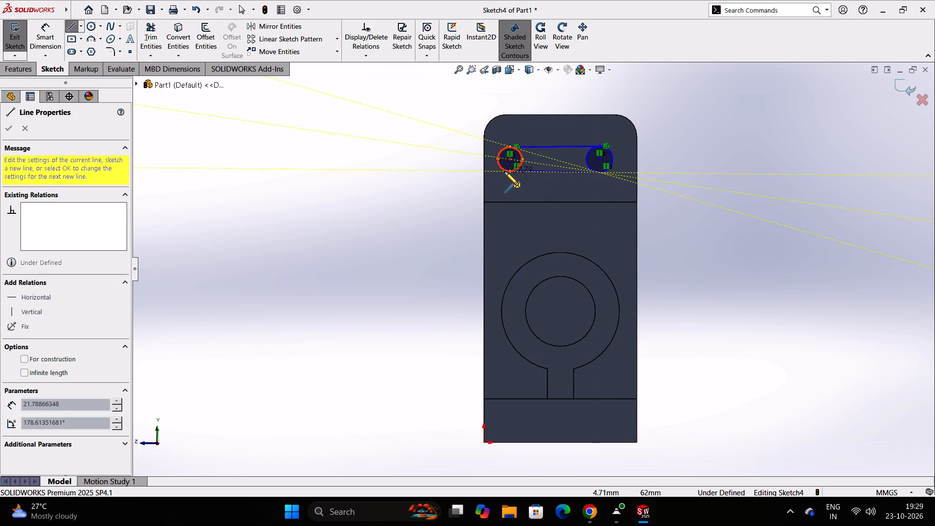
left_click(508, 171)
key("Escape")
key("Escape")
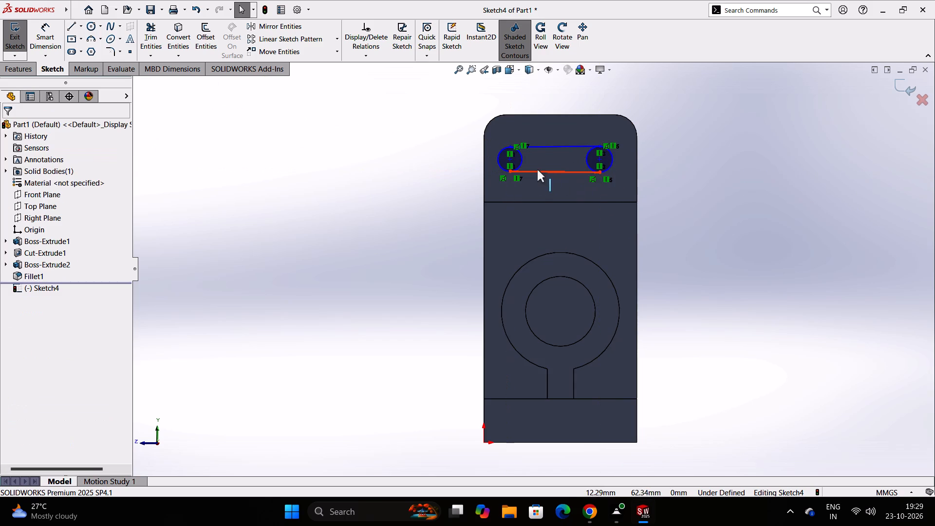
Trim away the inner halves of both circles to leave a closed slot outline.
left_click(154, 29)
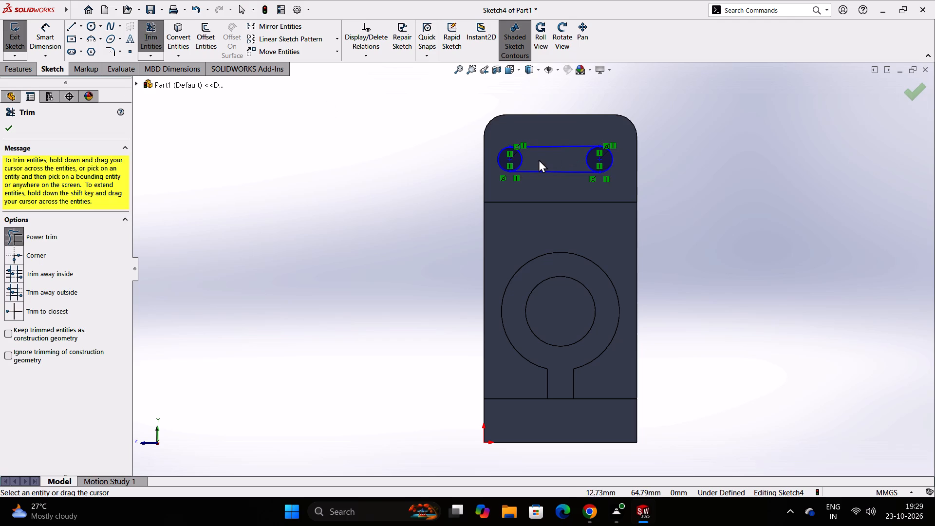
left_click_drag(535, 157, 519, 159)
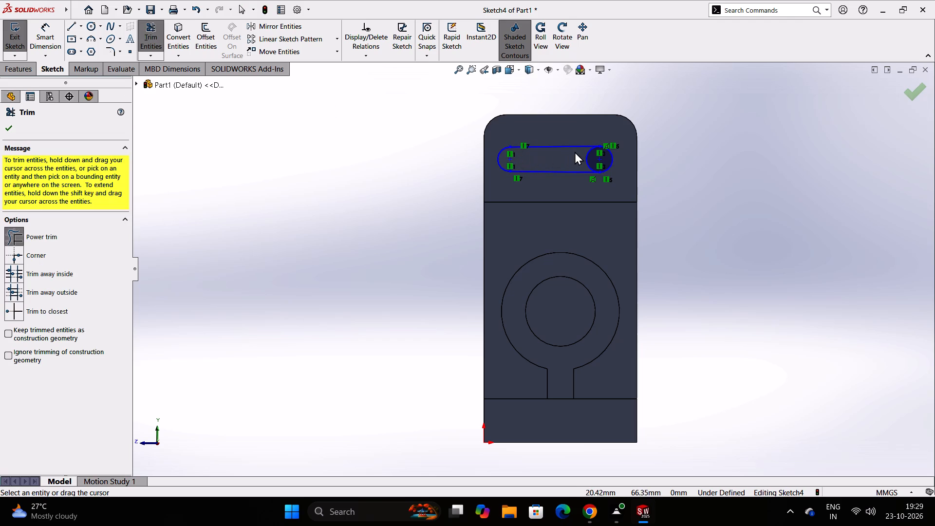
left_click_drag(575, 151, 593, 156)
key("Escape")
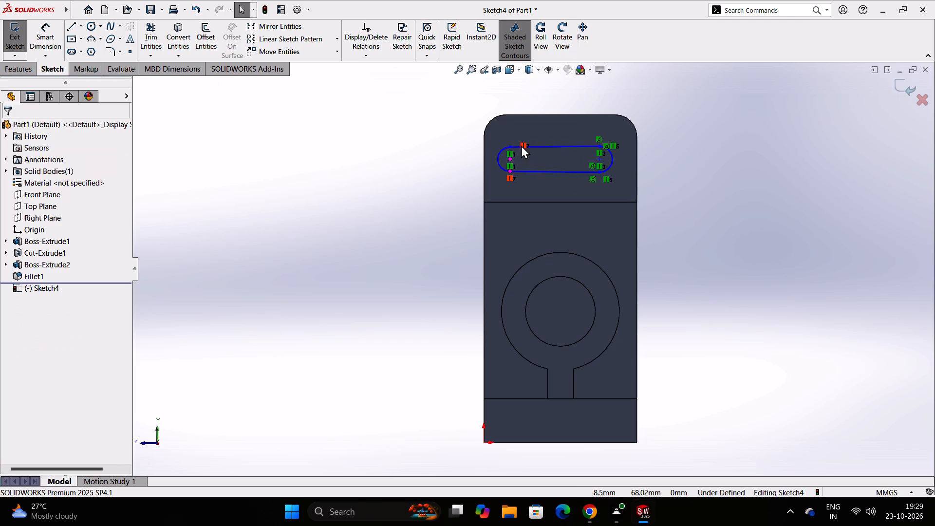
Add a horizontal relation to the slot's upper and lower lines.
left_click(548, 146)
left_click(583, 103)
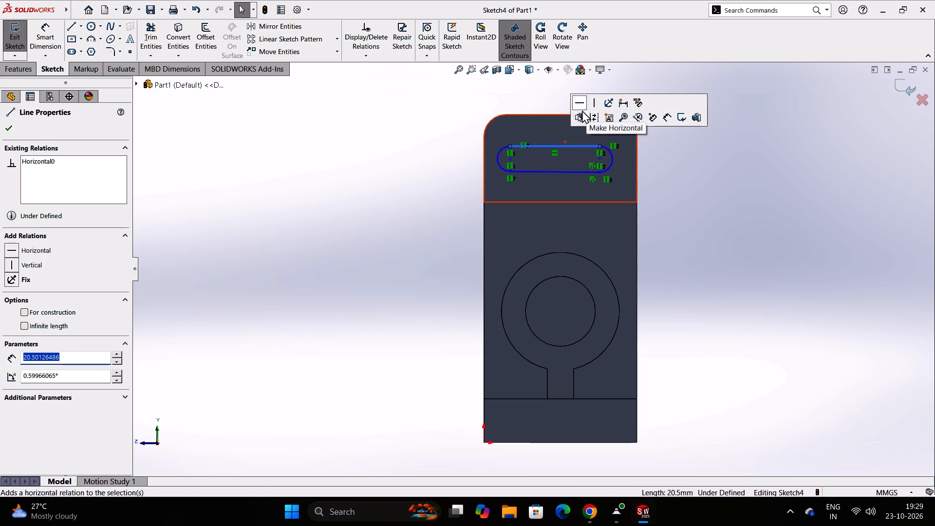
left_click(571, 169)
left_click(601, 127)
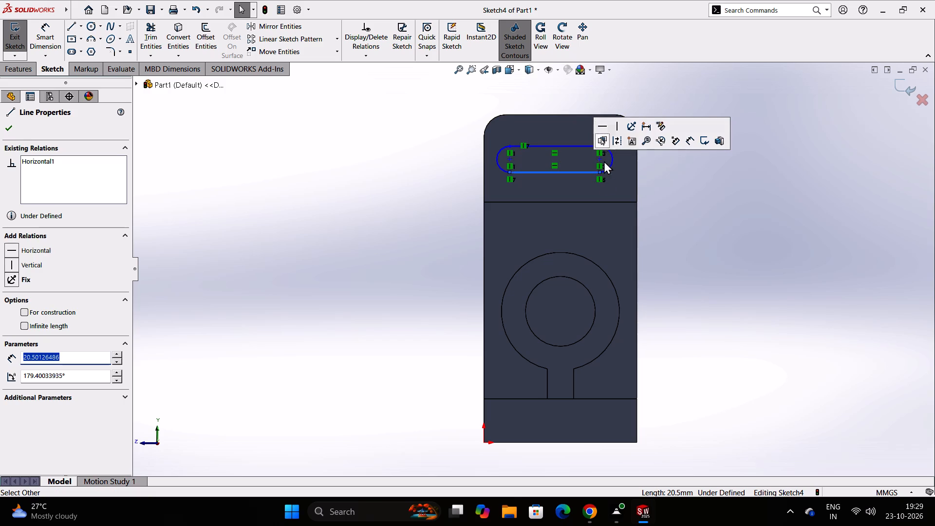
key("Escape")
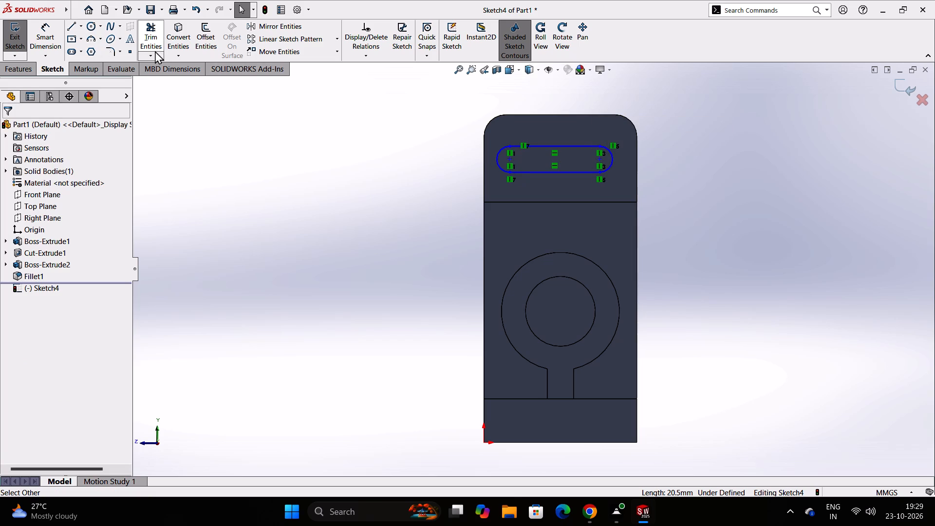
Dimension the distance between the slot's two arc centres as 11 mm, following the reference drawing.
left_click(58, 34)
left_click(509, 159)
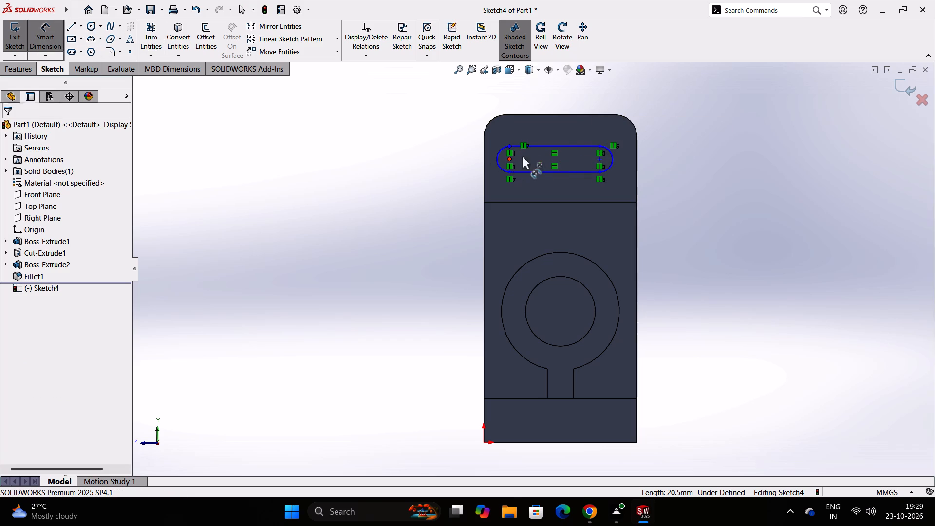
left_click(598, 158)
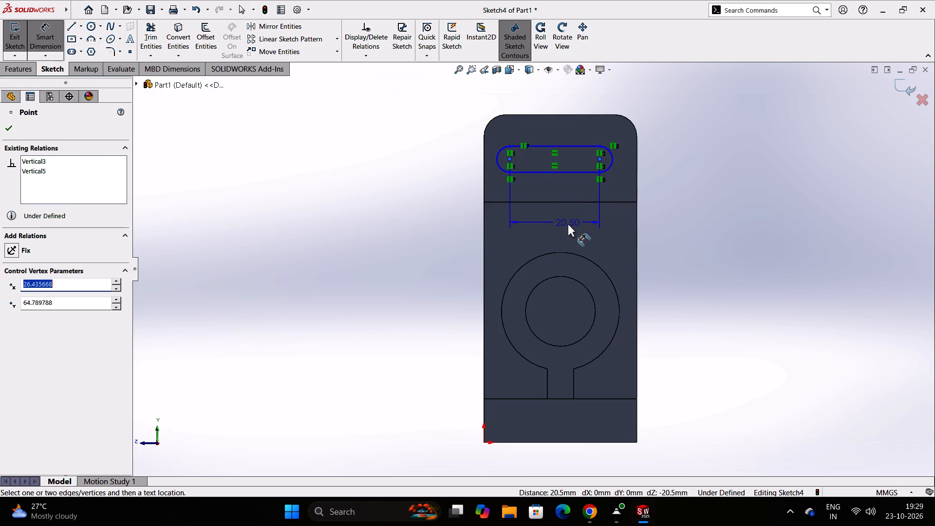
left_click(568, 224)
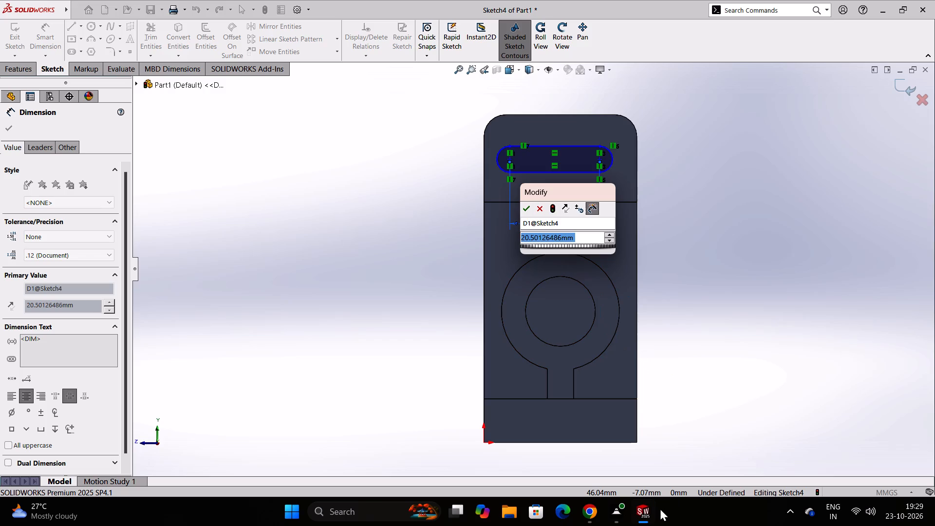
left_click(653, 515)
left_click(653, 515)
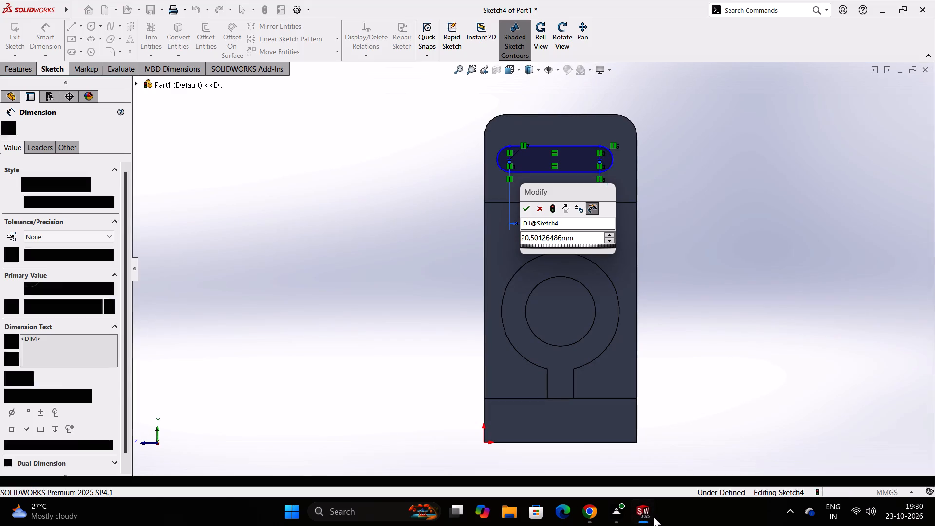
left_click(653, 515)
left_click(653, 515)
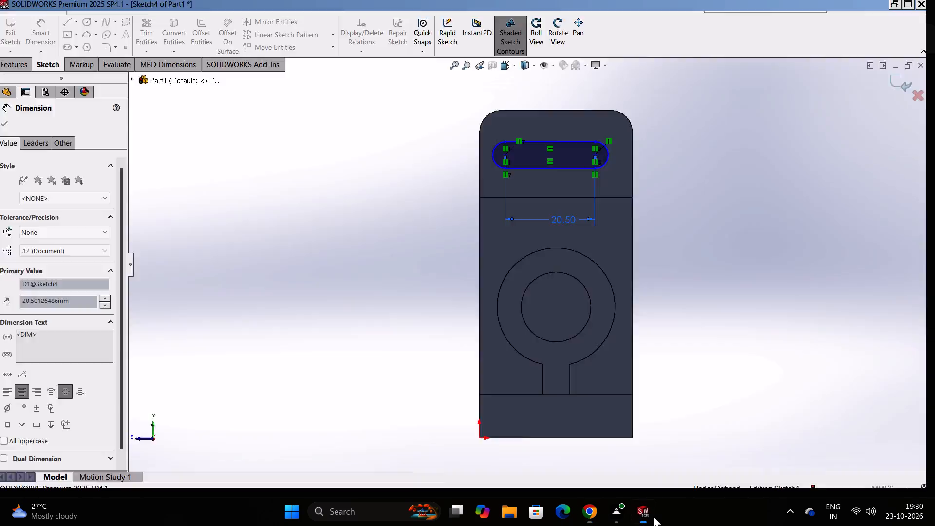
left_click(554, 239)
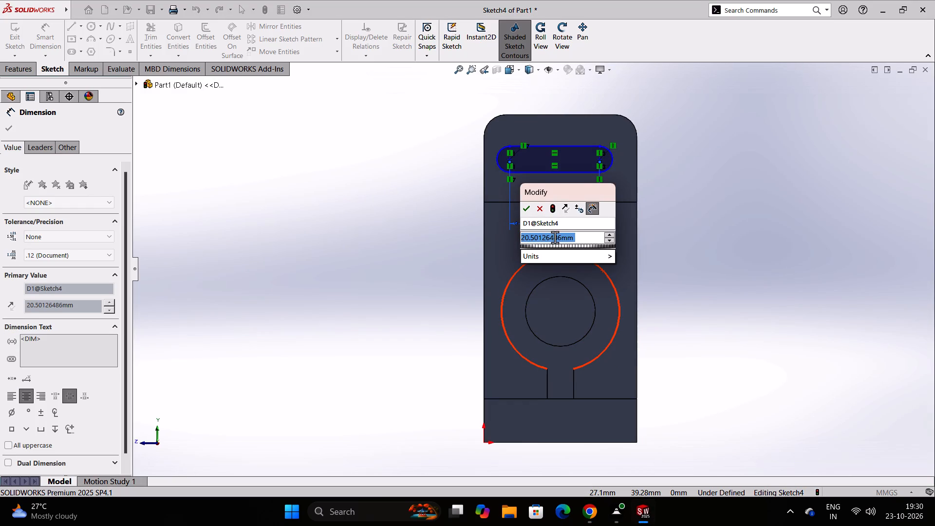
type("11")
key("Return")
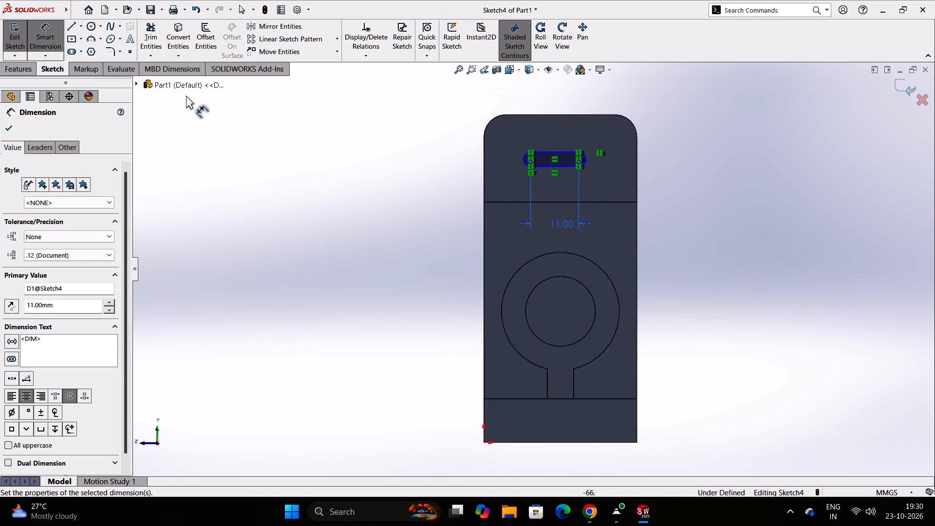
key("Escape")
key("Escape")
key("Escape")
key("Escape")
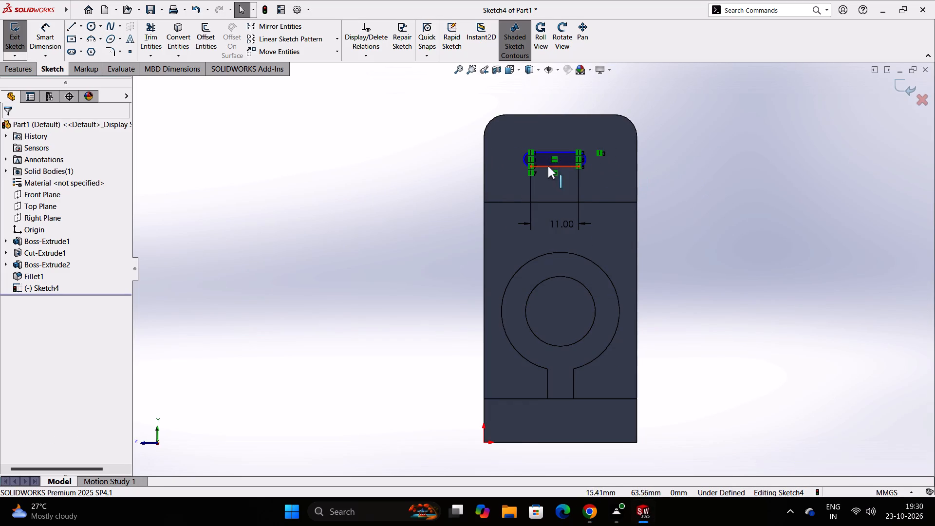
key("Escape")
key("Escape")
key("Escape")
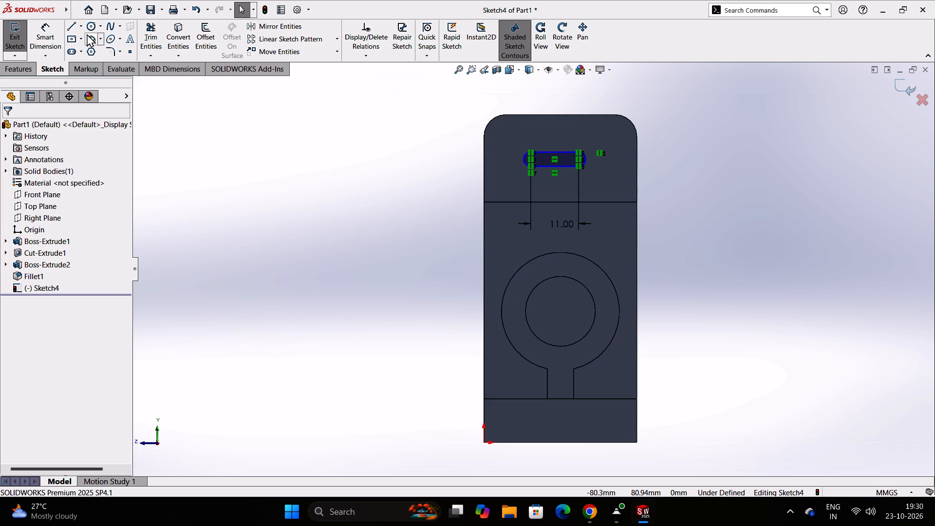
Draw a vertical centerline from the midpoint of the upper block's top edge down through the slot to above the ring boss.
left_click(83, 24)
left_click(84, 48)
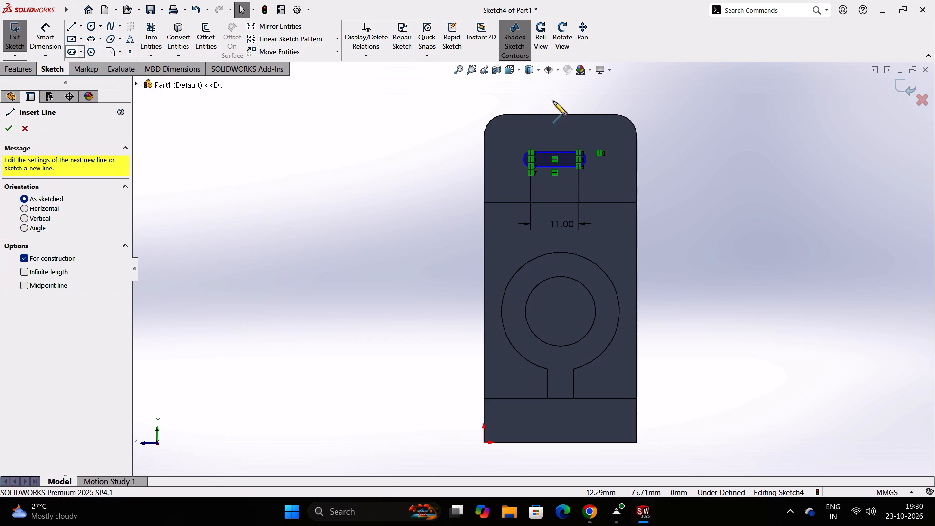
left_click(561, 115)
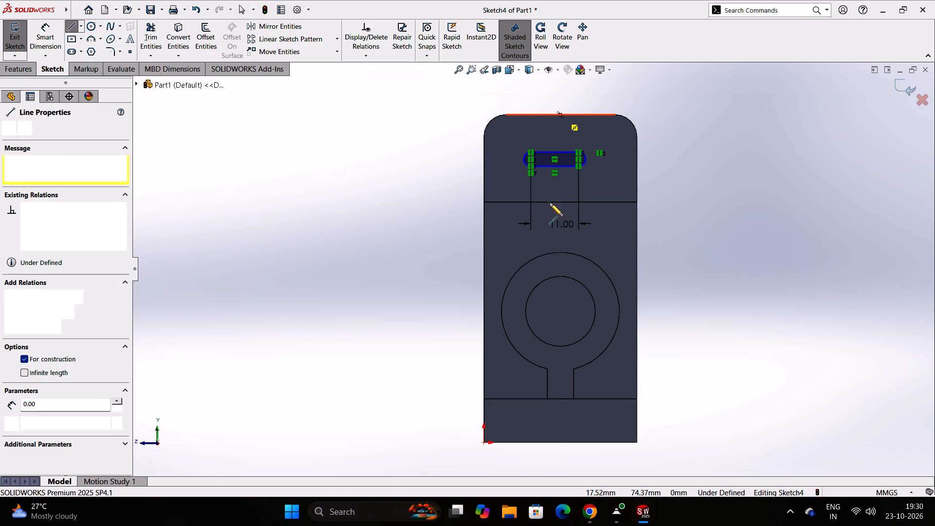
left_click(560, 241)
key("Escape")
key("Escape")
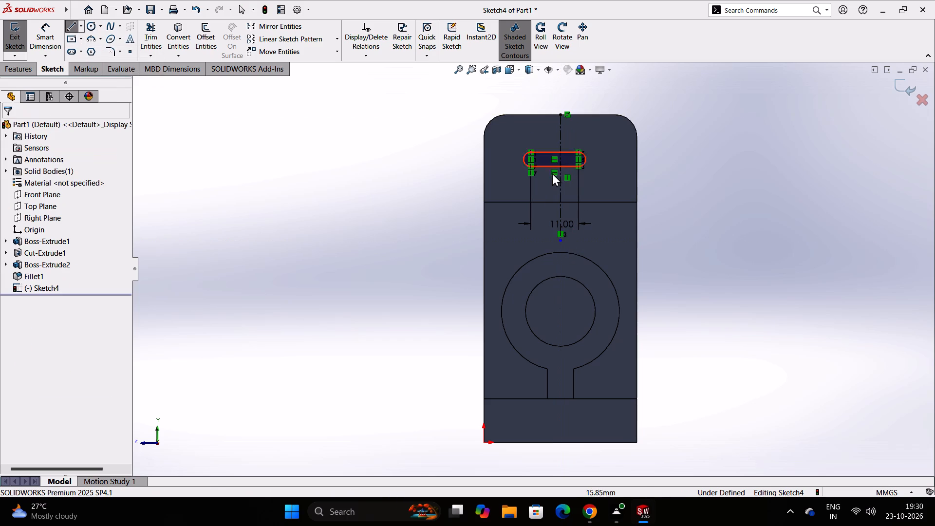
scroll(557, 167, "down", 3)
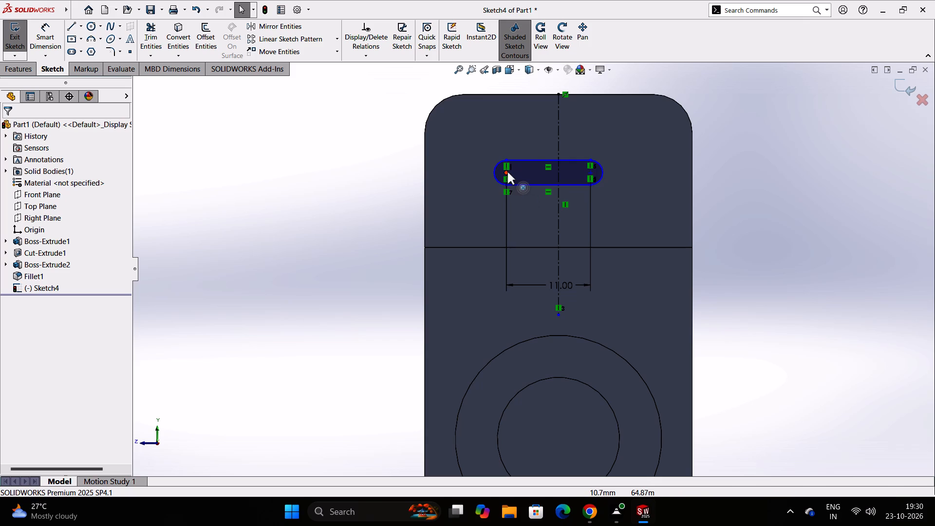
Make the slot's two arc centres symmetric about the vertical centerline.
left_click(506, 172, "ctrl")
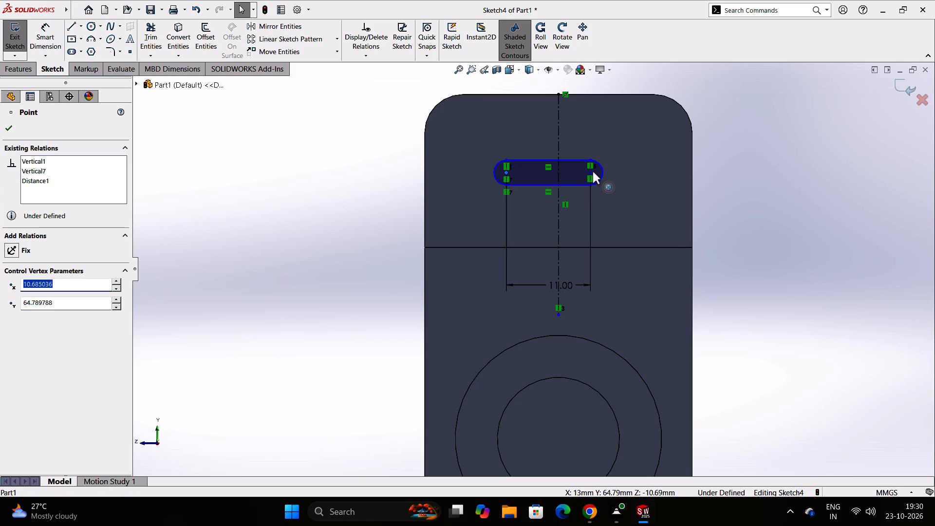
left_click(588, 171, "ctrl")
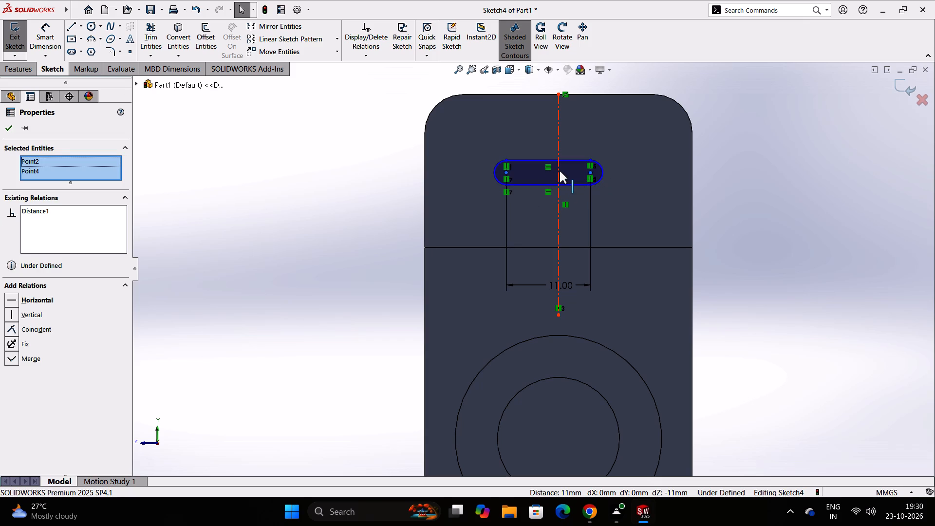
left_click(560, 171, "ctrl")
left_click(15, 307)
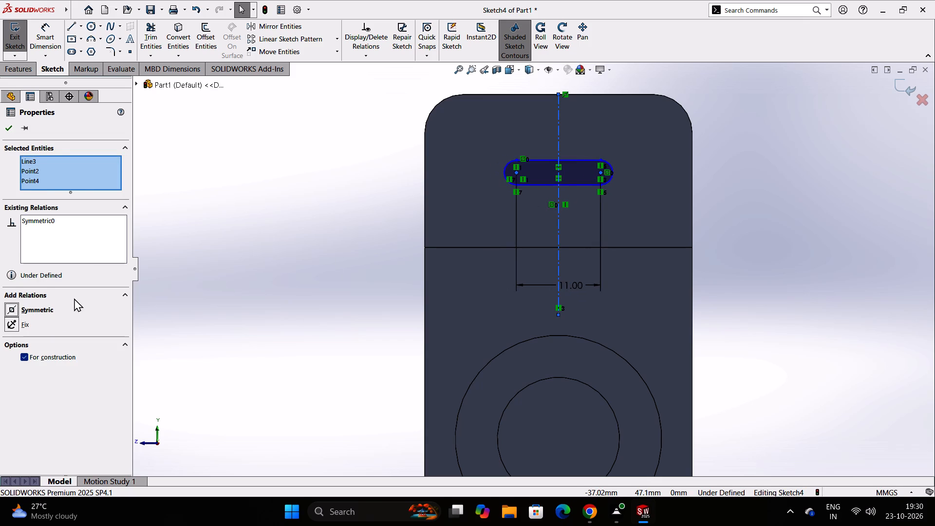
key("Escape")
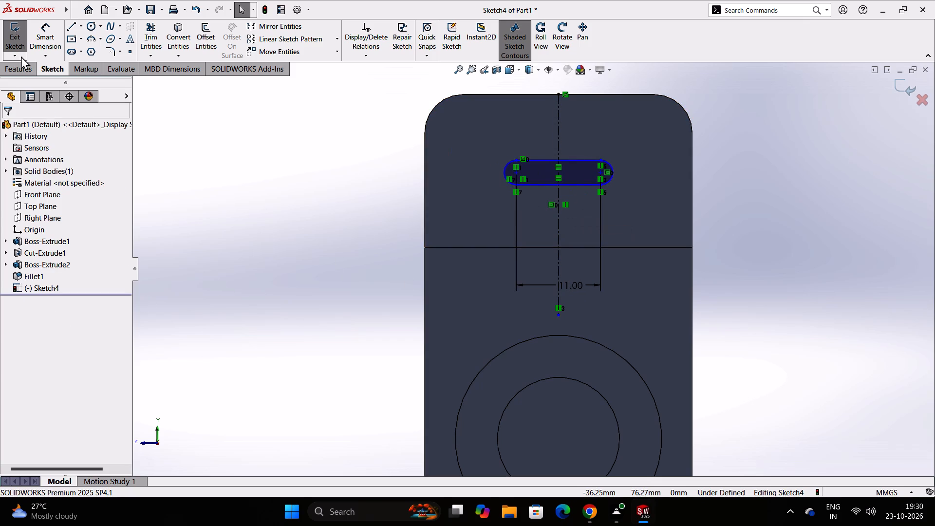
Dimension the slot's height between its upper and lower lines as 11 mm, checking the reference drawing.
left_click(36, 27)
left_click(584, 162)
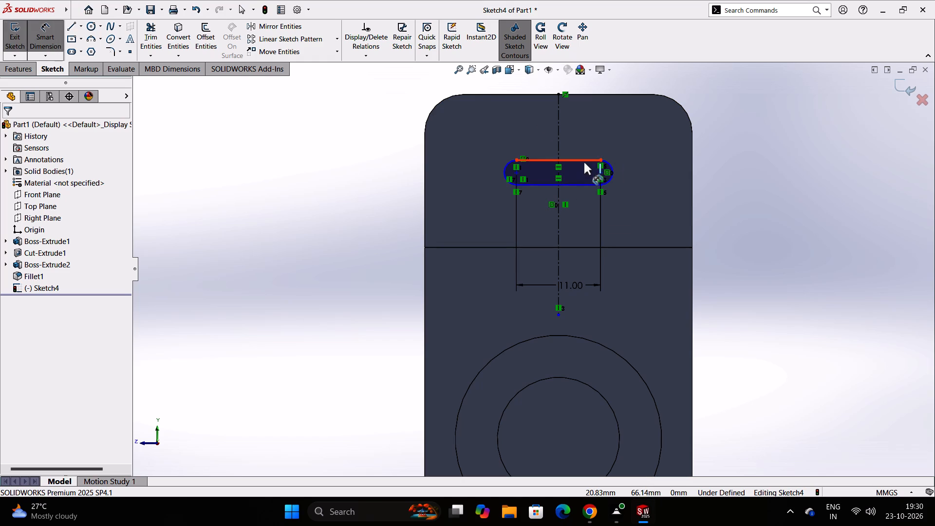
left_click(583, 183)
left_click(583, 172)
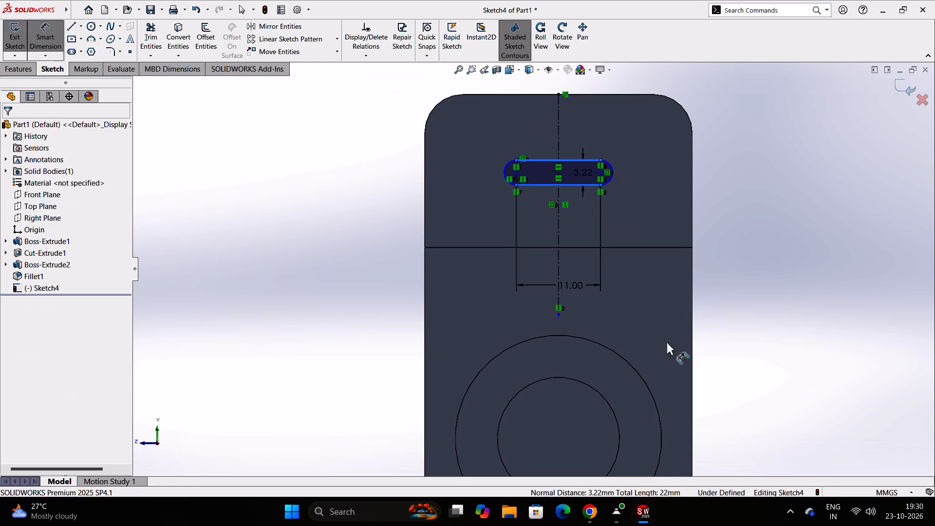
left_click(654, 511)
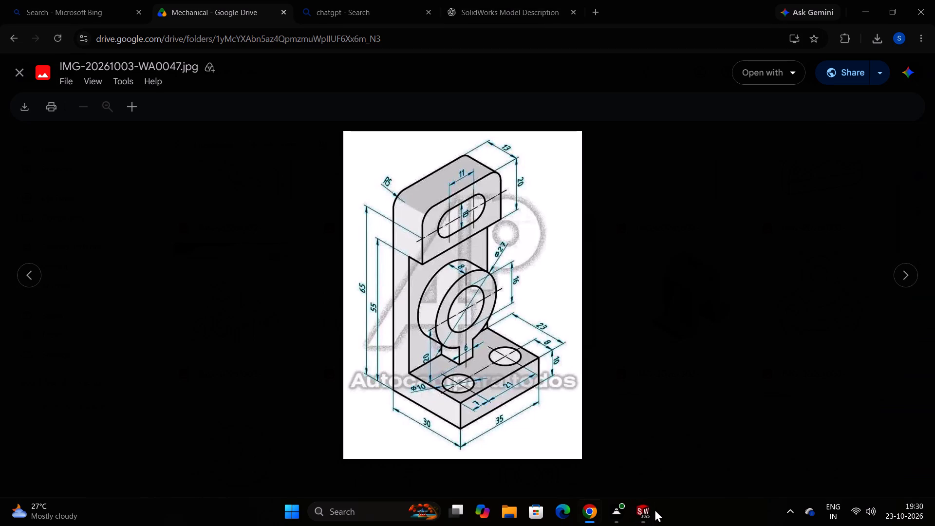
left_click(654, 509)
left_click(561, 185)
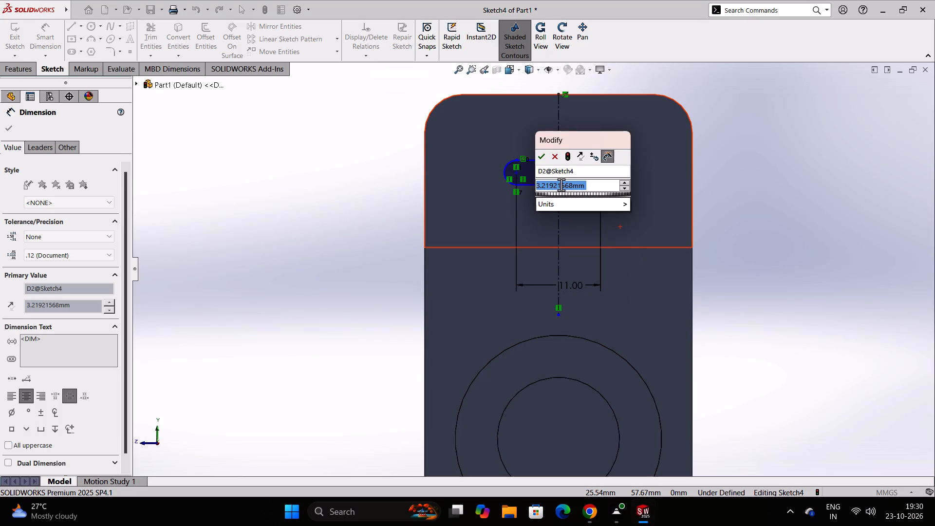
type("11")
key("Return")
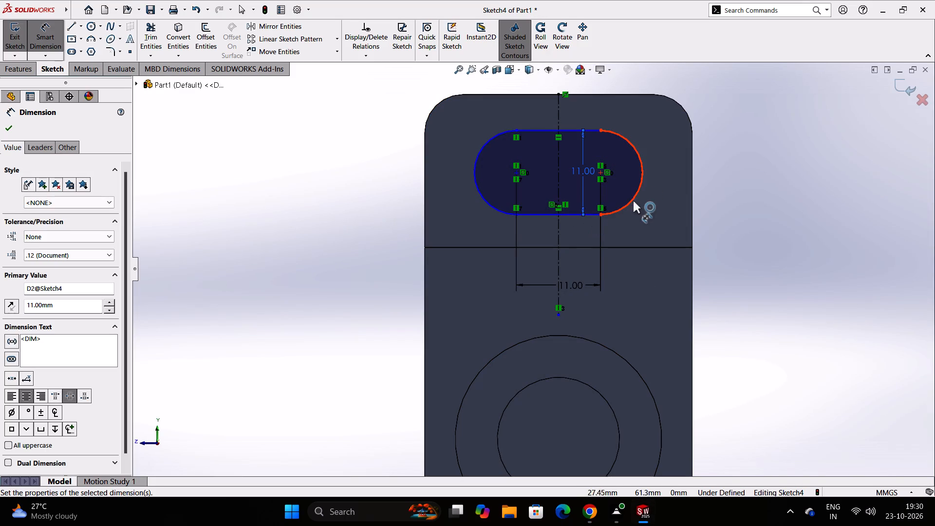
key("Escape")
key("Escape")
key("Escape")
key("Escape")
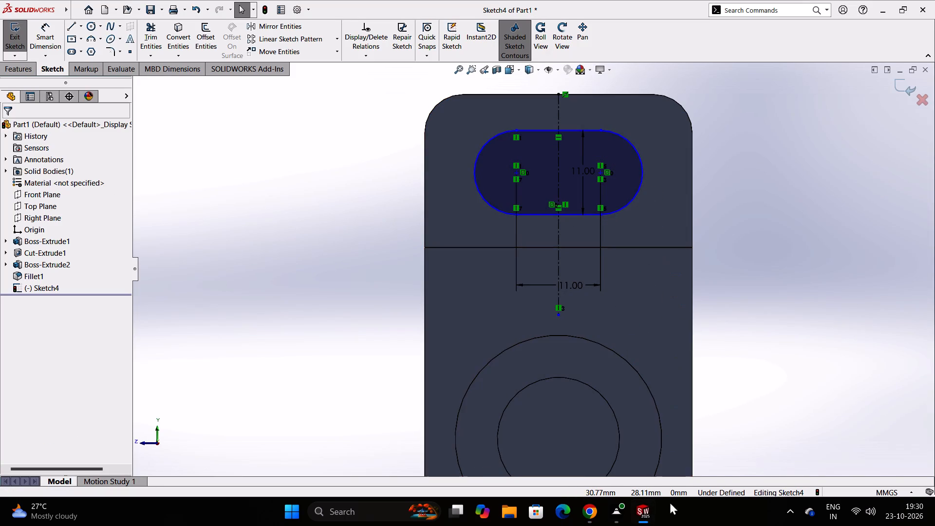
Check the reference drawing and dimension the slot's arc centre 65 mm above the bracket's bottom edge.
left_click(651, 513)
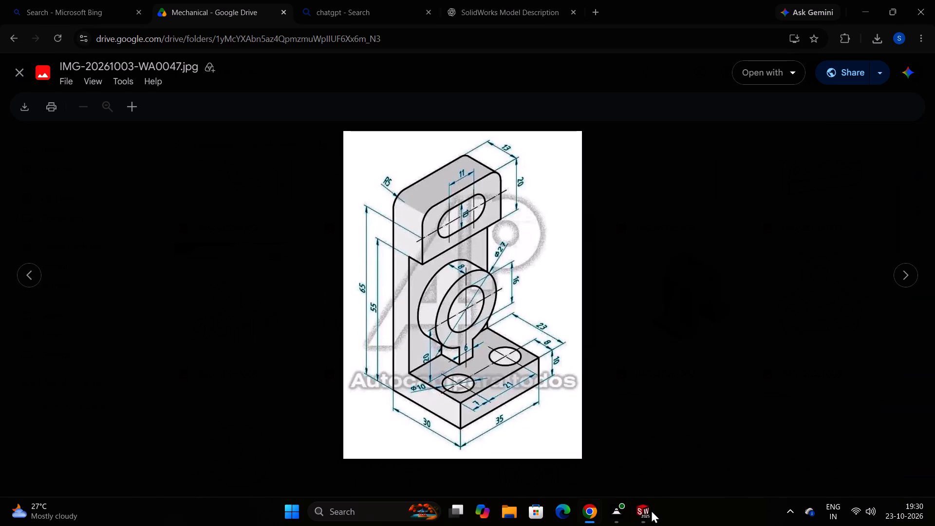
left_click(651, 510)
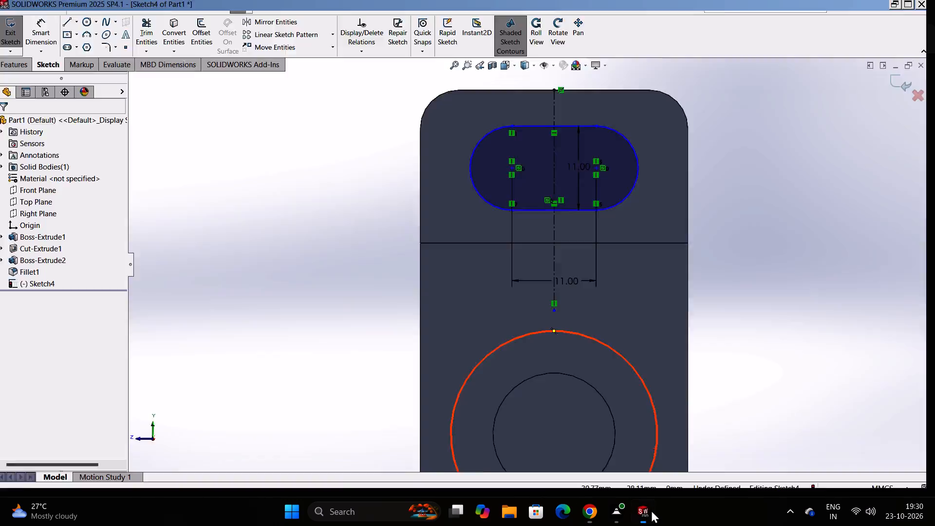
left_click(649, 518)
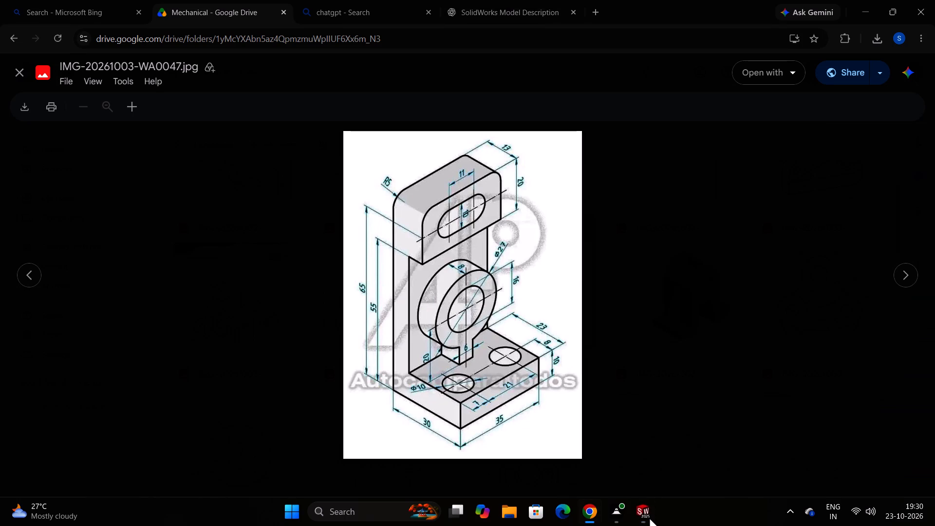
left_click(649, 517)
scroll(787, 357, "up", 3)
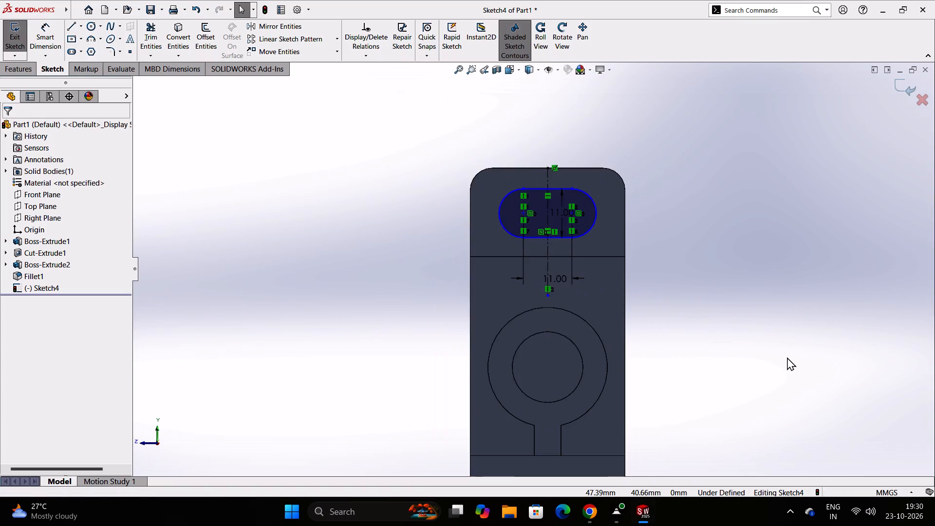
scroll(787, 357, "up", 2)
left_click(56, 33)
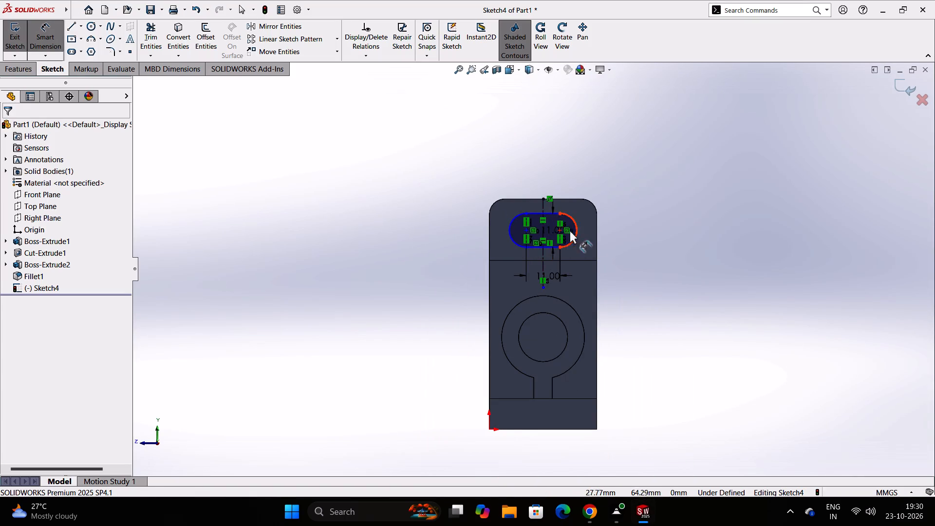
left_click(526, 229)
left_click(525, 430)
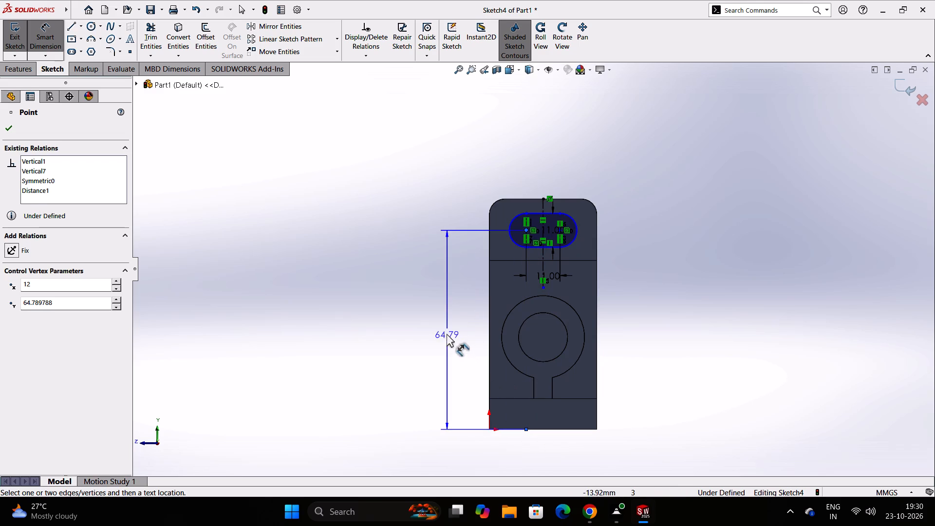
left_click(446, 339)
type("65")
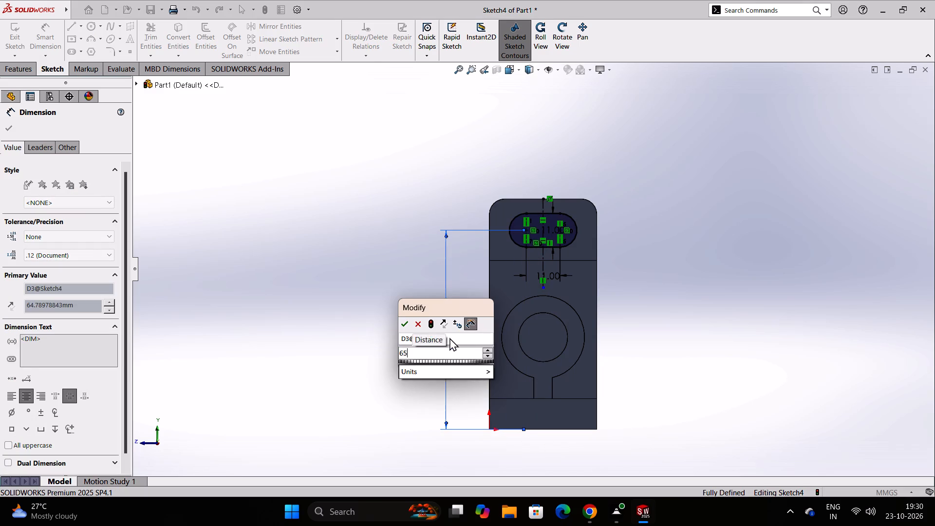
key("Return")
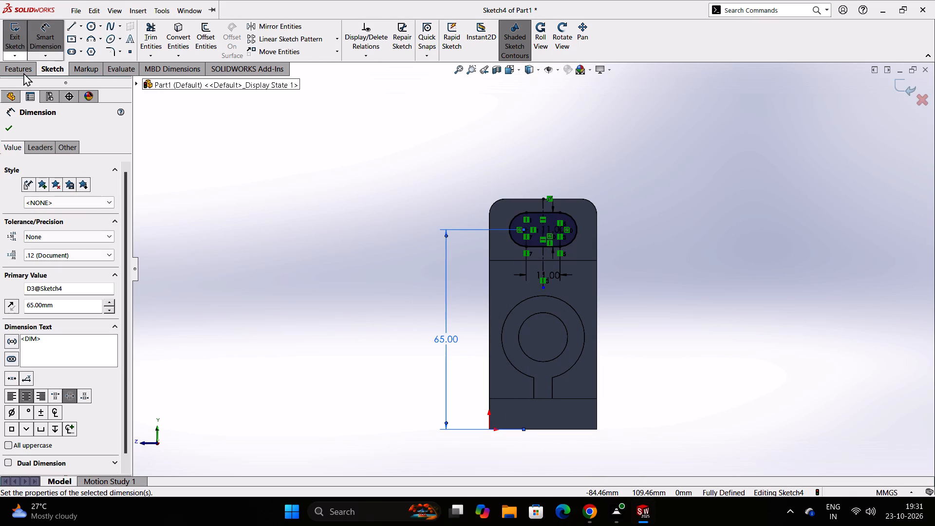
Cut-extrude the slot sketch through the upper block using the Up To Next end condition.
left_click(23, 73)
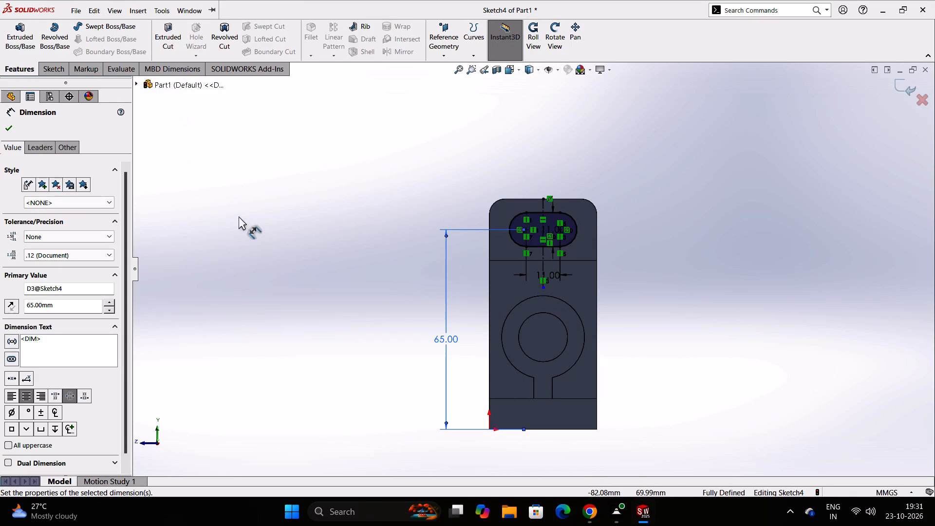
middle_click_drag(244, 224, 291, 227)
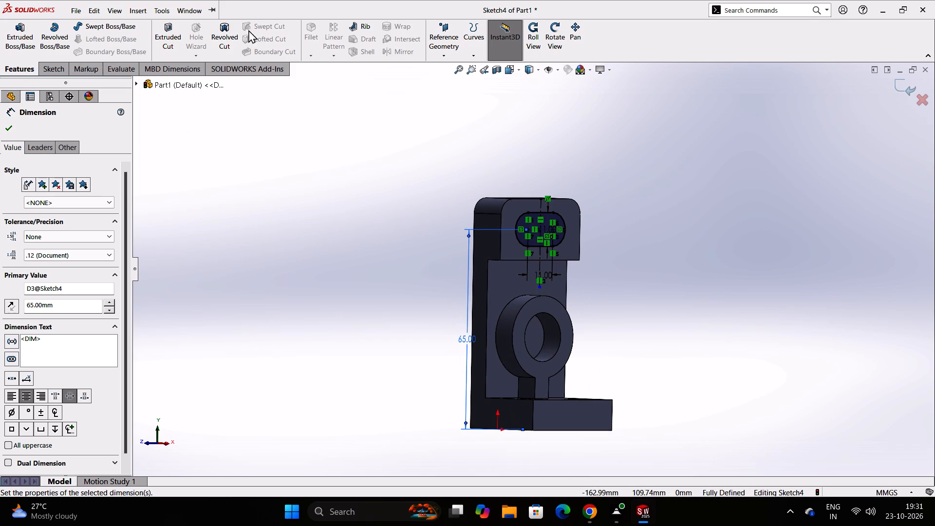
left_click(176, 24)
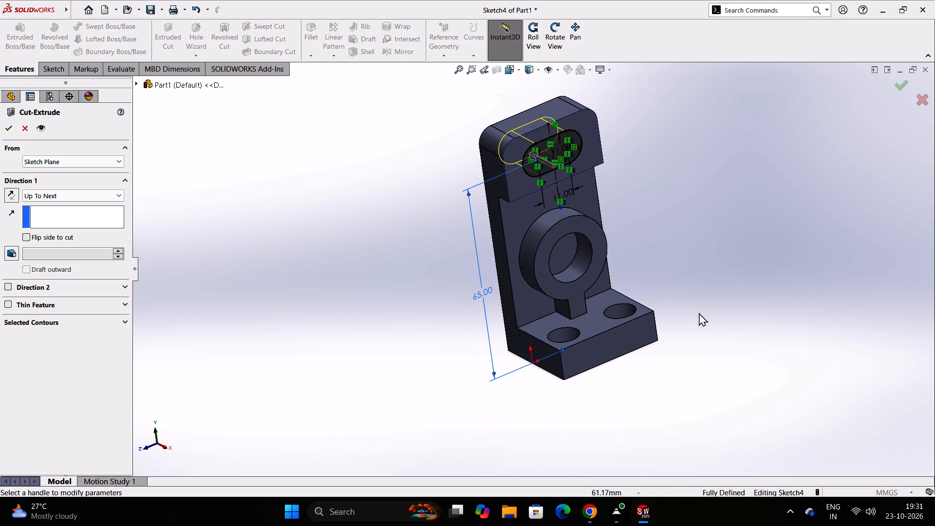
middle_click_drag(434, 210, 484, 226)
left_click(8, 128)
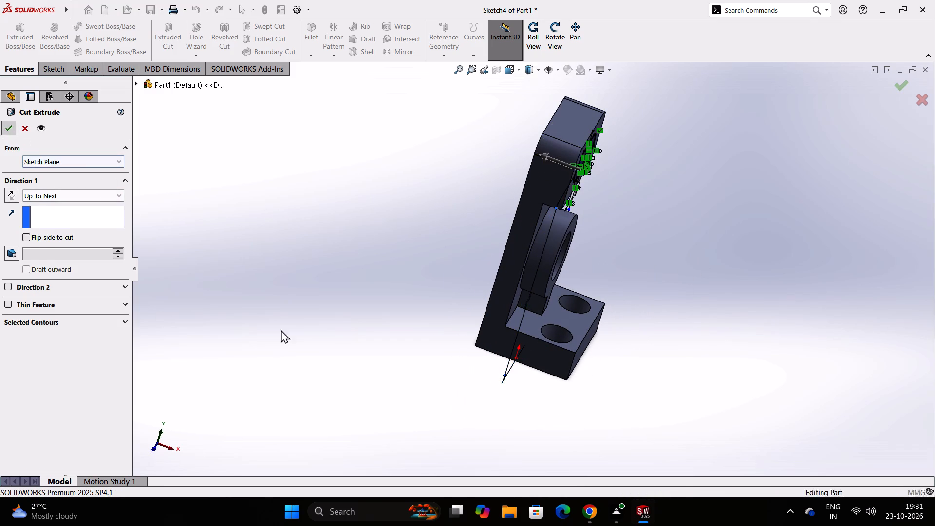
middle_click_drag(344, 319, 319, 288)
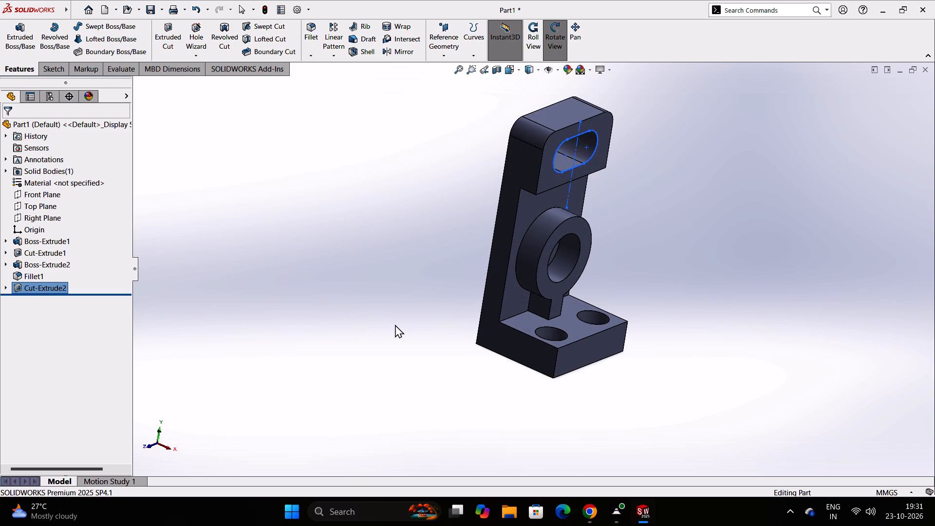
left_click(395, 323)
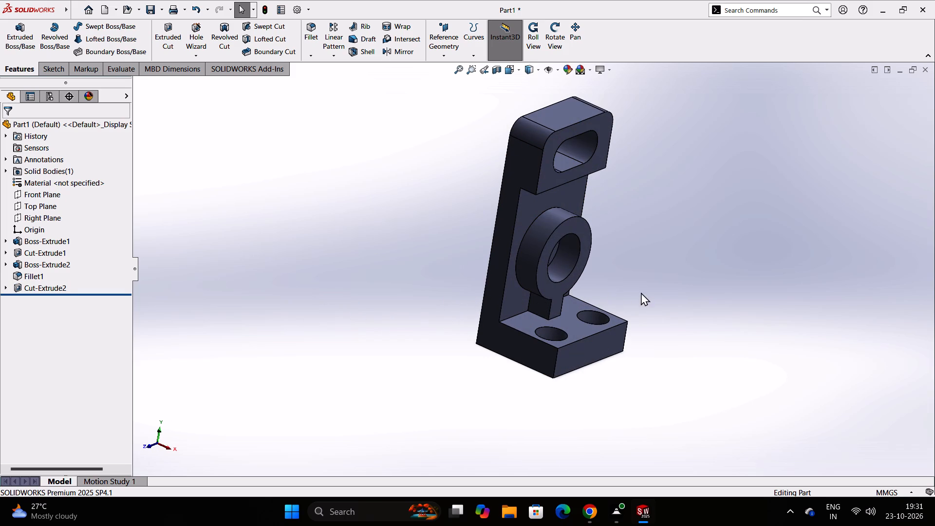
Compare the bracket model with the reference drawing.
middle_click_drag(774, 394, 739, 384)
left_click(645, 507)
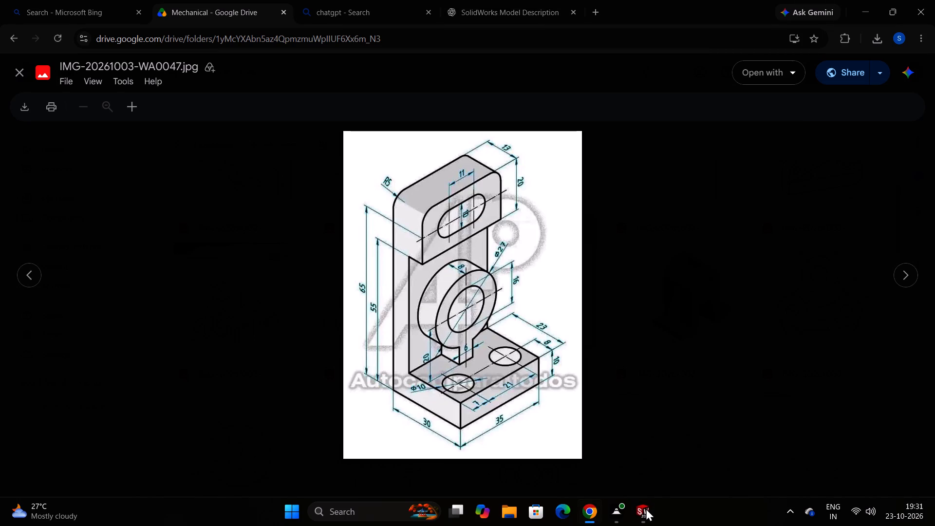
left_click(646, 508)
middle_click(676, 384)
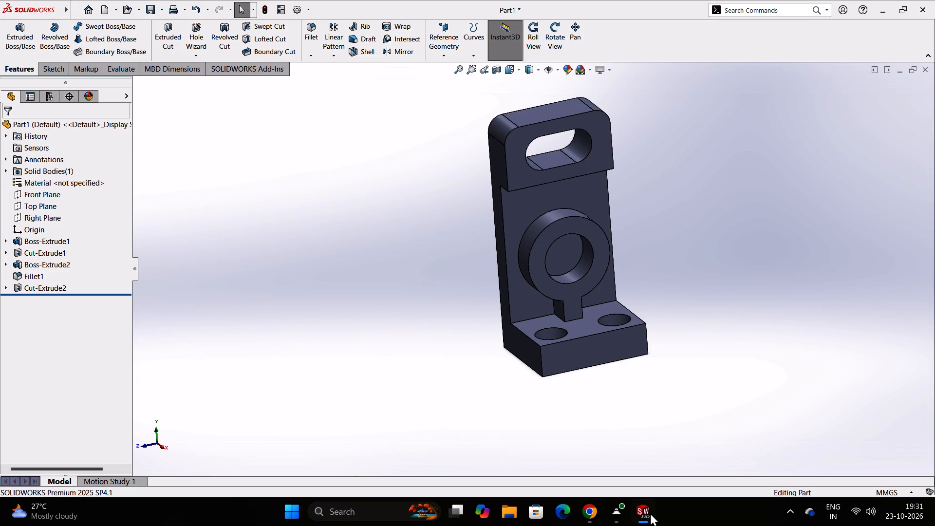
left_click(649, 513)
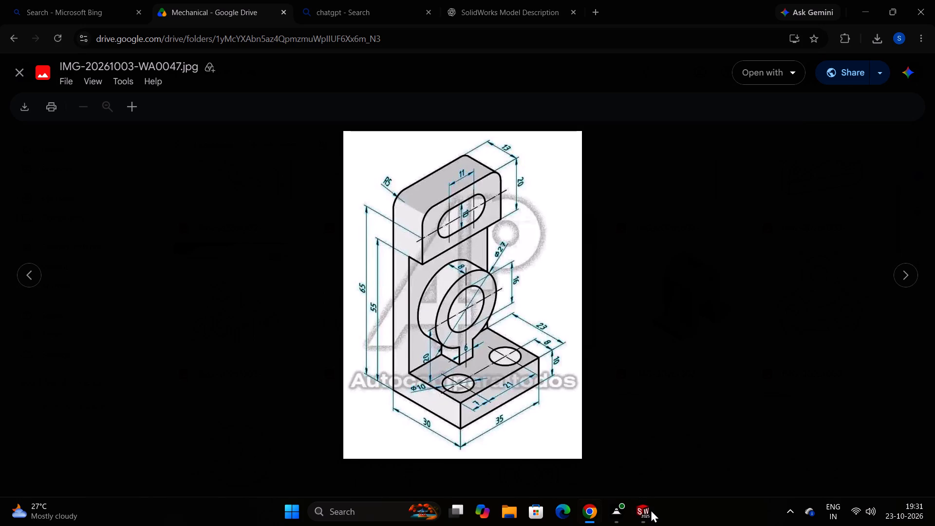
left_click(651, 509)
middle_click_drag(713, 341, 744, 325)
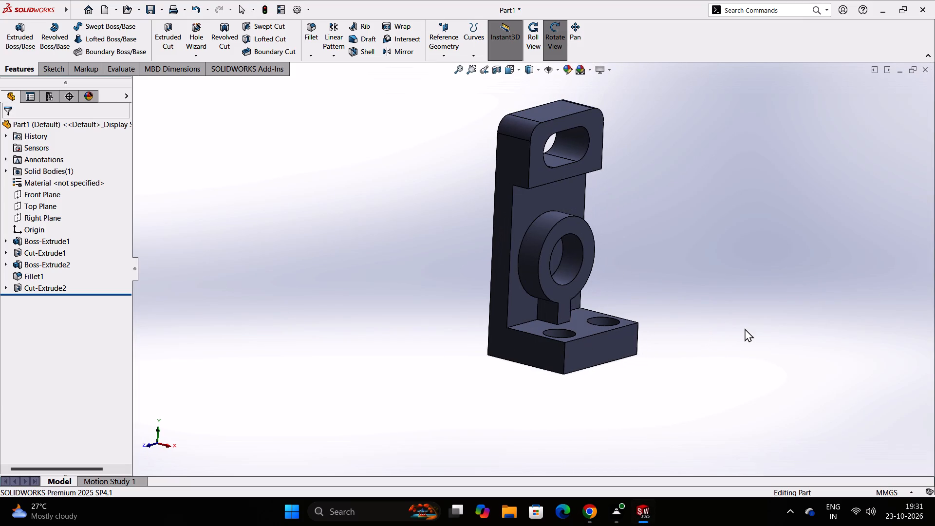
Save the part in the templates folder under the file name Part4.
key("ctrl+s")
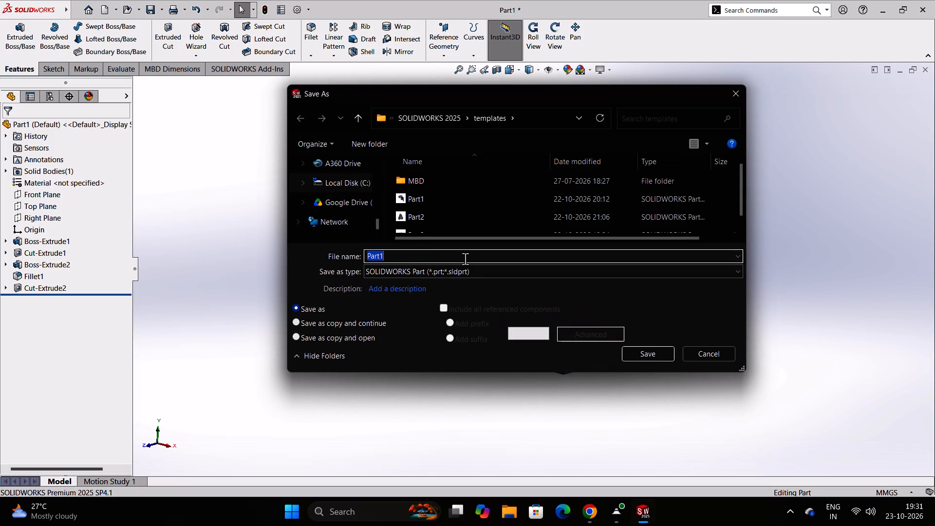
left_click(464, 258)
scroll(482, 213, "down", 1)
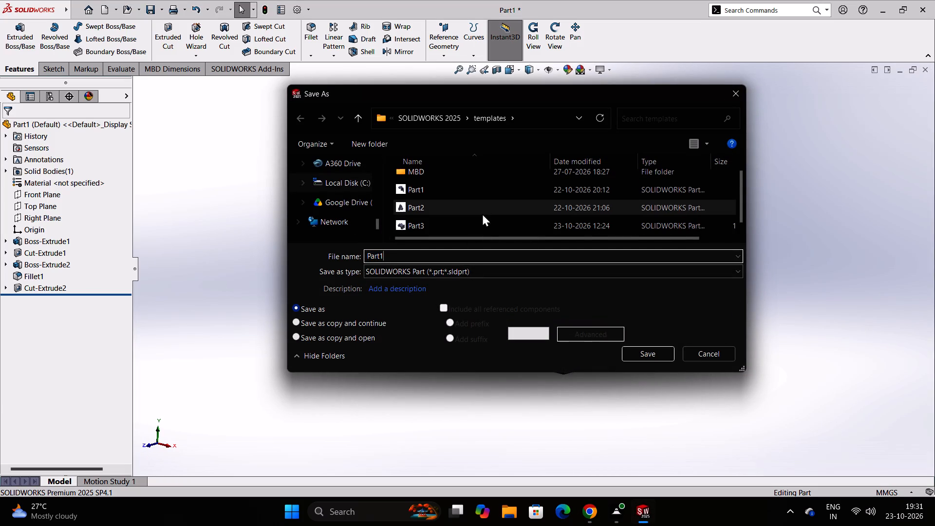
scroll(483, 222, "down", 1)
scroll(436, 252, "down", 2)
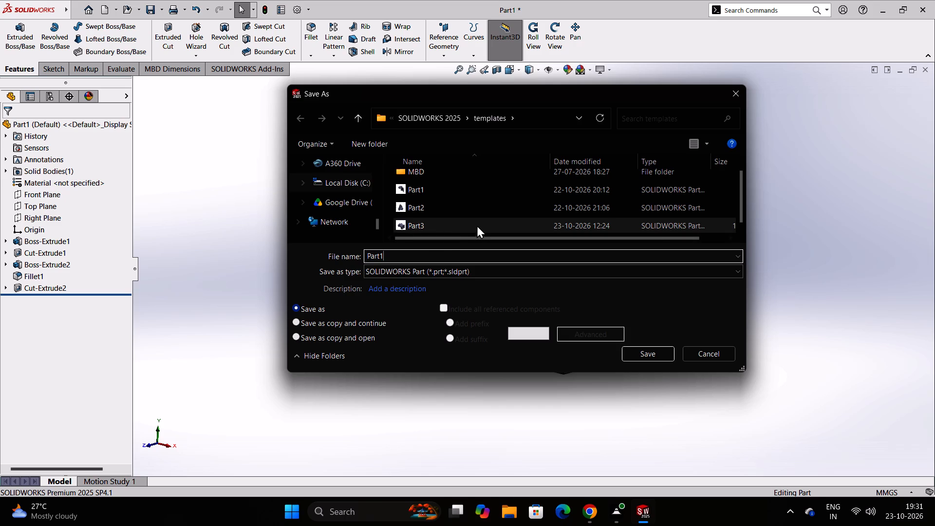
scroll(495, 205, "down", 2)
key("BackSpace")
key("4")
key("Return")
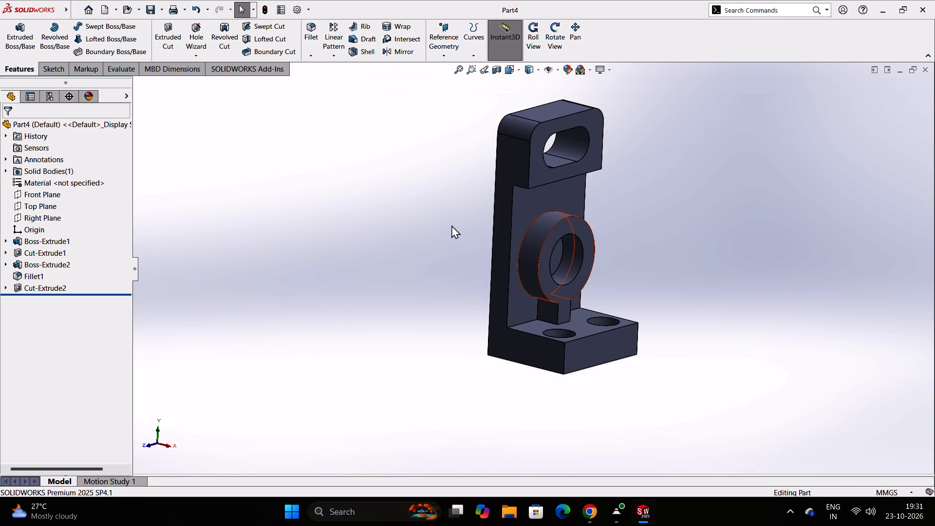
Inspect the saved bracket from the front, side and back, and compare it with the reference drawing.
middle_click_drag(427, 265, 410, 263)
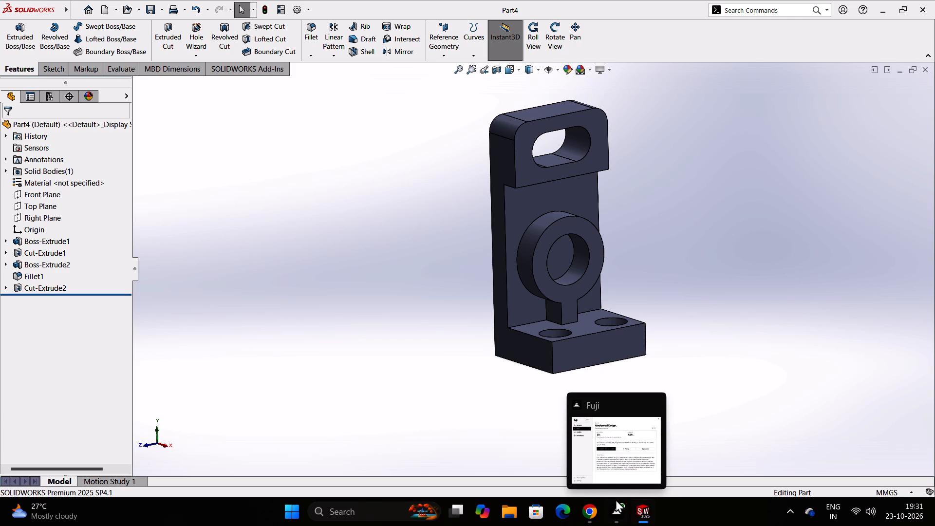
scroll(356, 234, "up", 1)
middle_click(356, 234)
middle_click_drag(375, 264, 470, 253)
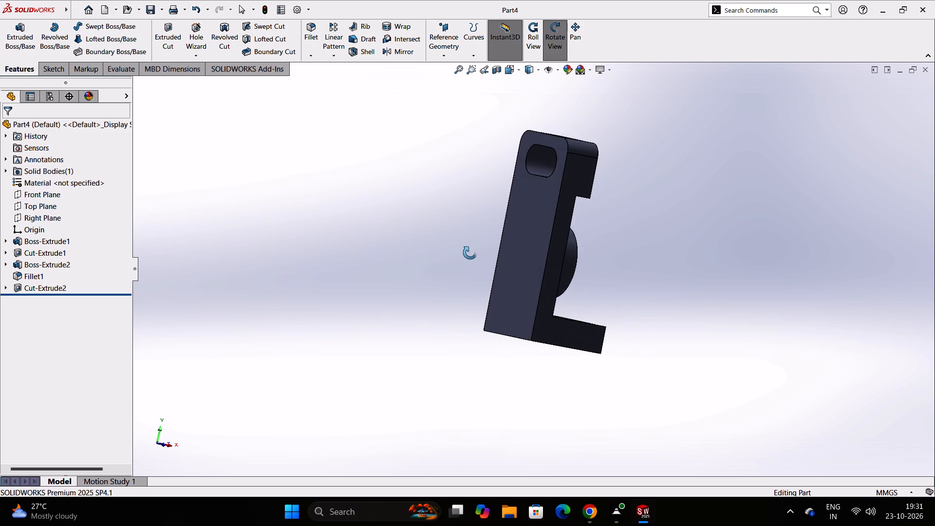
middle_click_drag(470, 253, 437, 267)
middle_click_drag(684, 340, 667, 332)
left_click(649, 519)
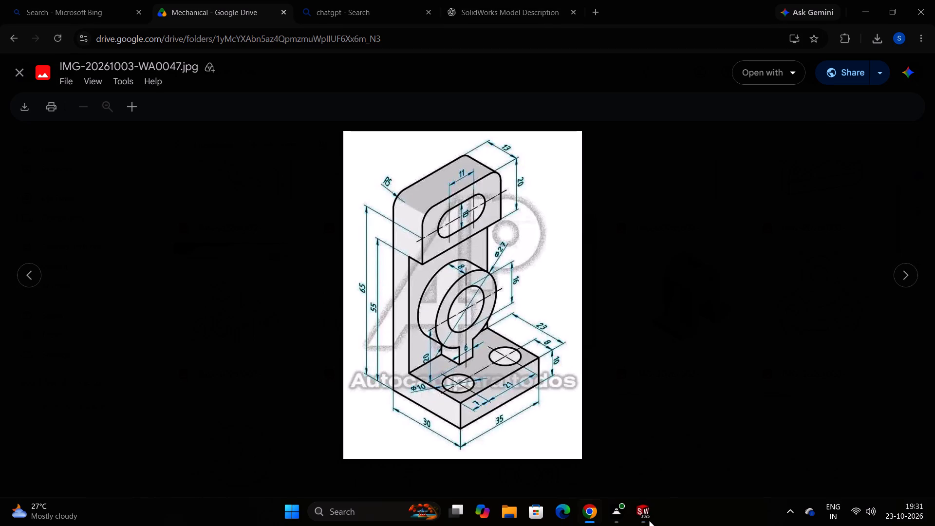
left_click(649, 519)
scroll(613, 381, "up", 1)
middle_click_drag(613, 381, 598, 383)
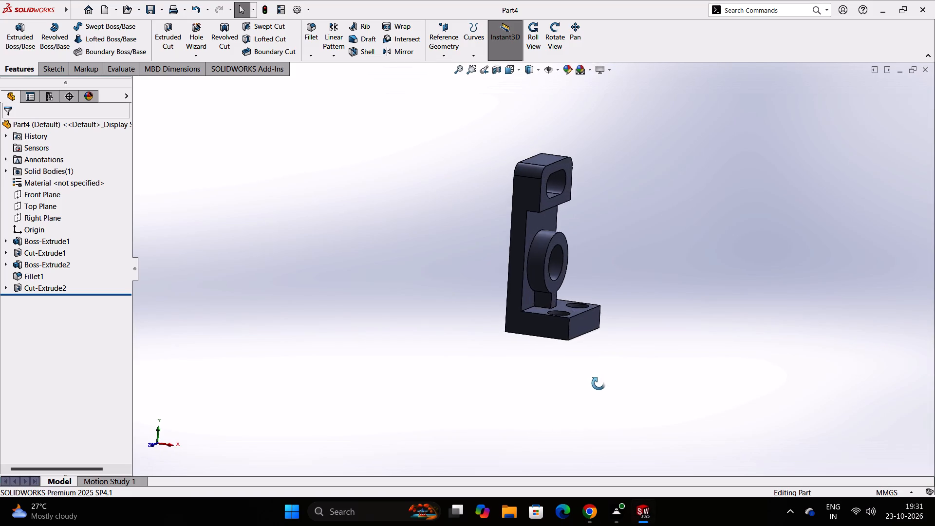
middle_click_drag(598, 383, 535, 379)
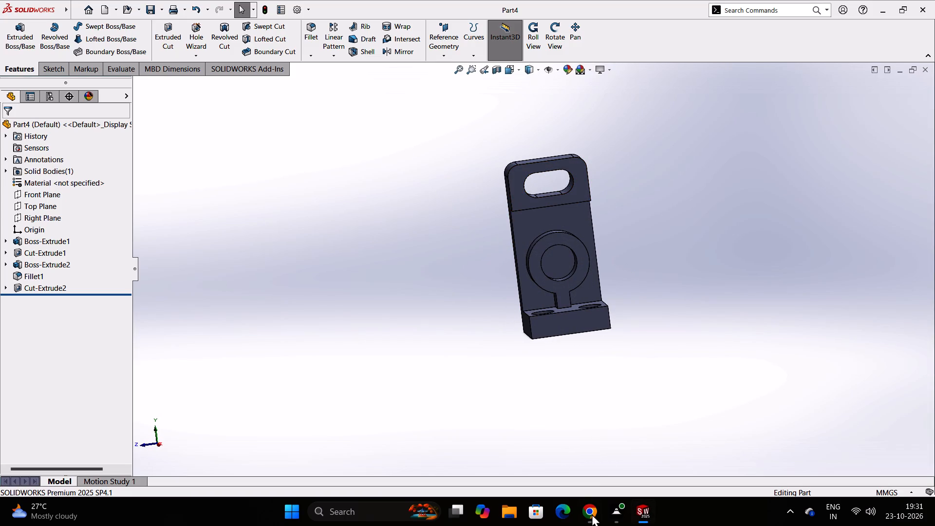